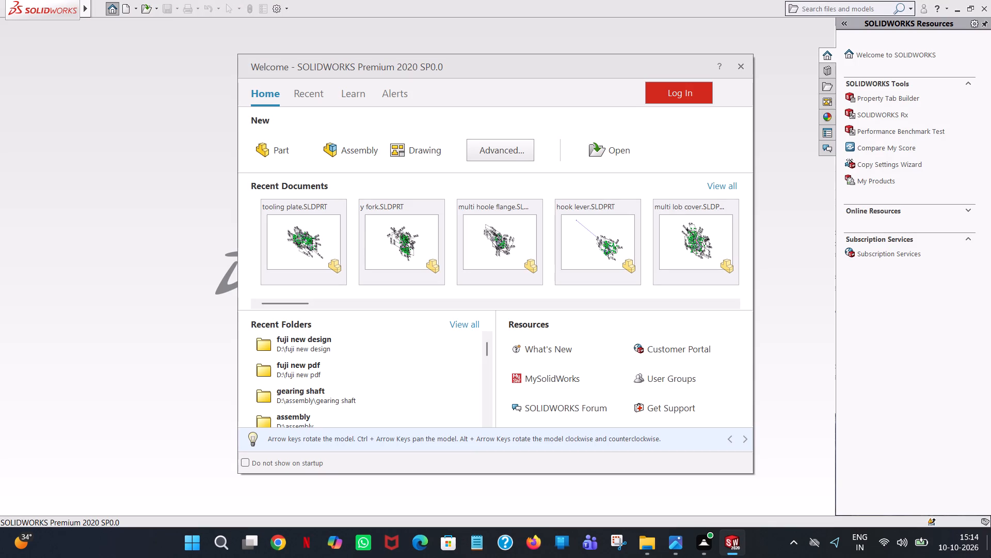
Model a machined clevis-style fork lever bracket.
Create a new part document.
double_click(290, 141)
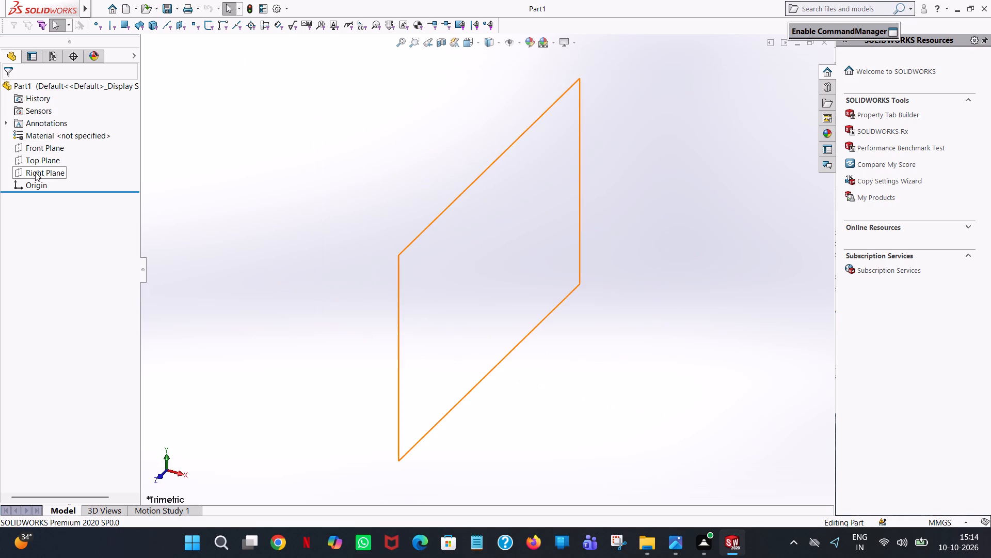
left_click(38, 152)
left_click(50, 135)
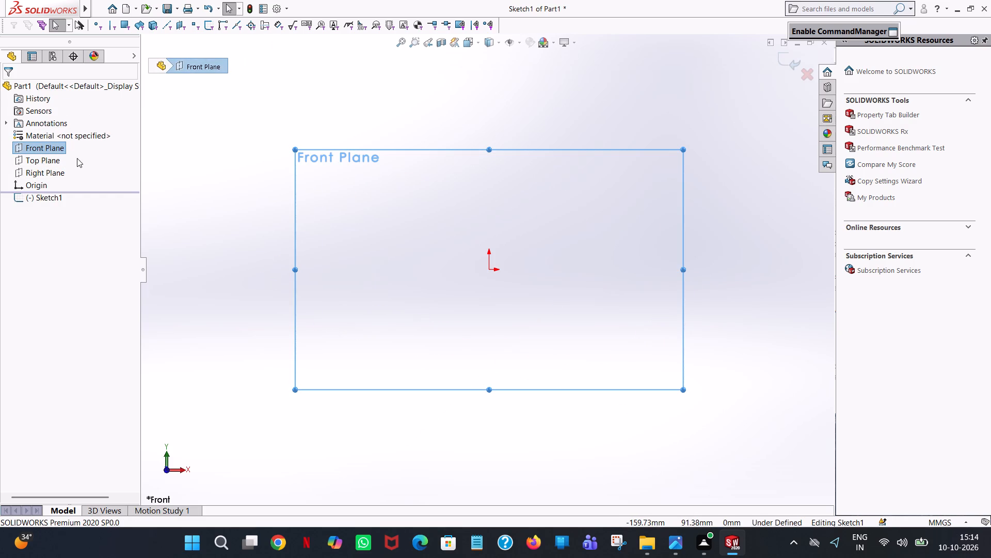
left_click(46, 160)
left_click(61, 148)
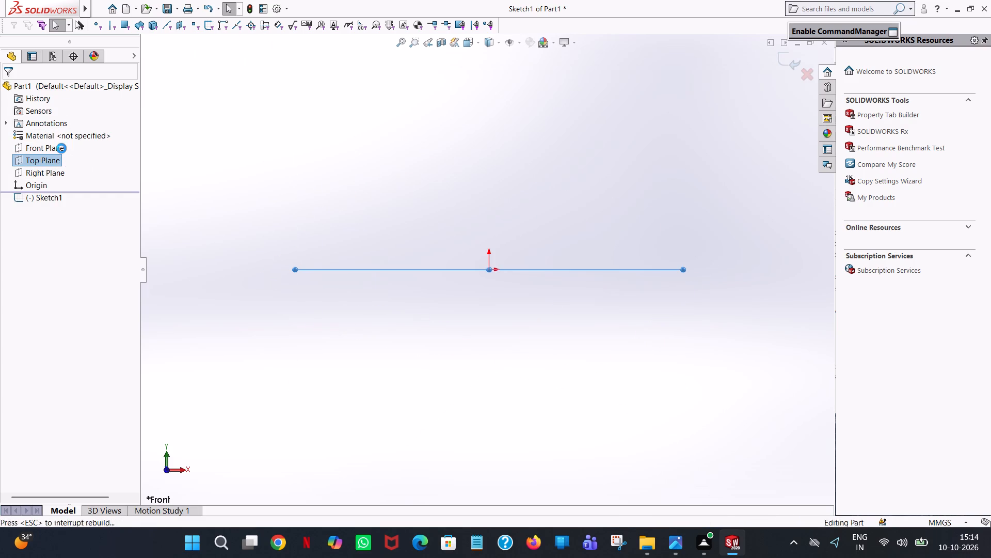
Start a new sketch on the Top Plane.
left_click(29, 162)
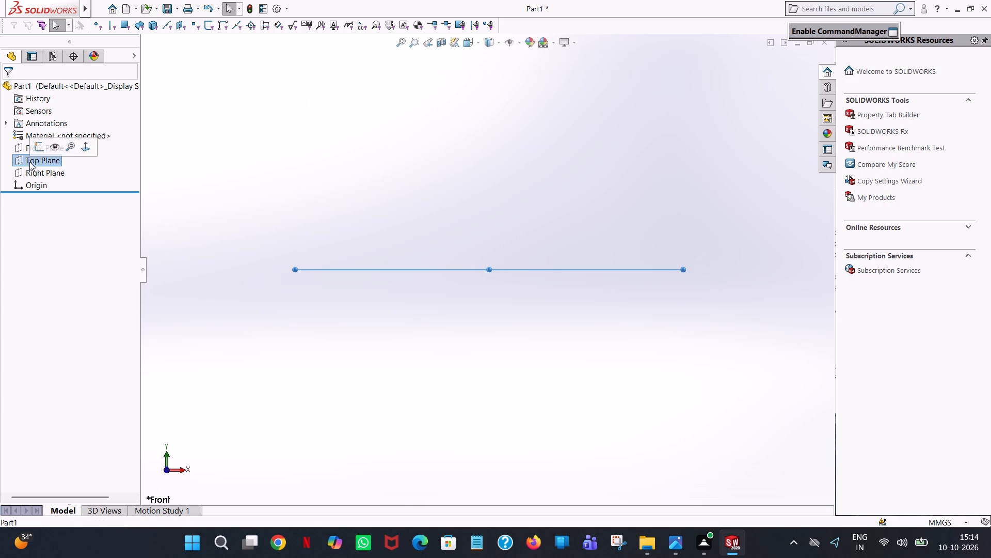
left_click(36, 145)
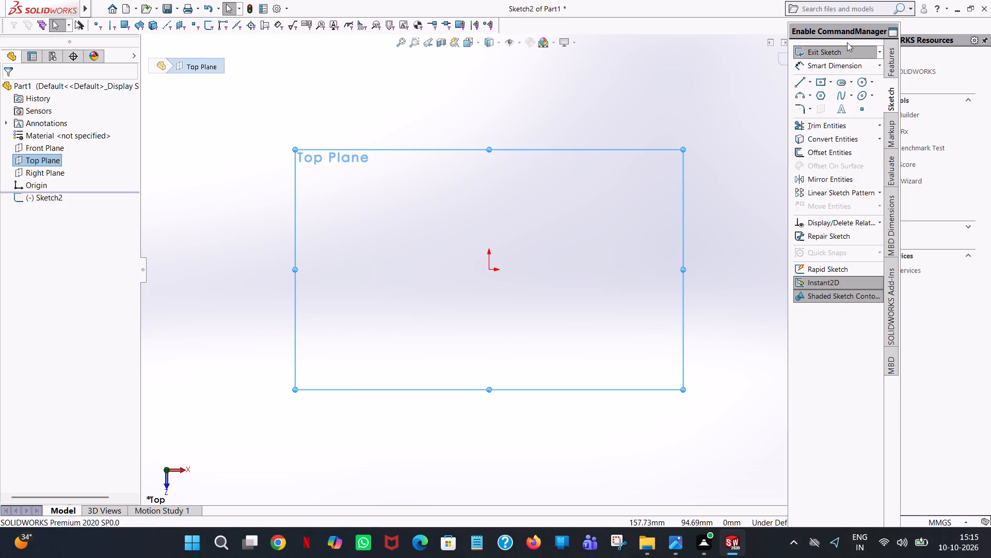
Draw a 100 mm horizontal line rightward from the origin, continuing into an 80 mm vertical line upward from its end.
left_click(795, 83)
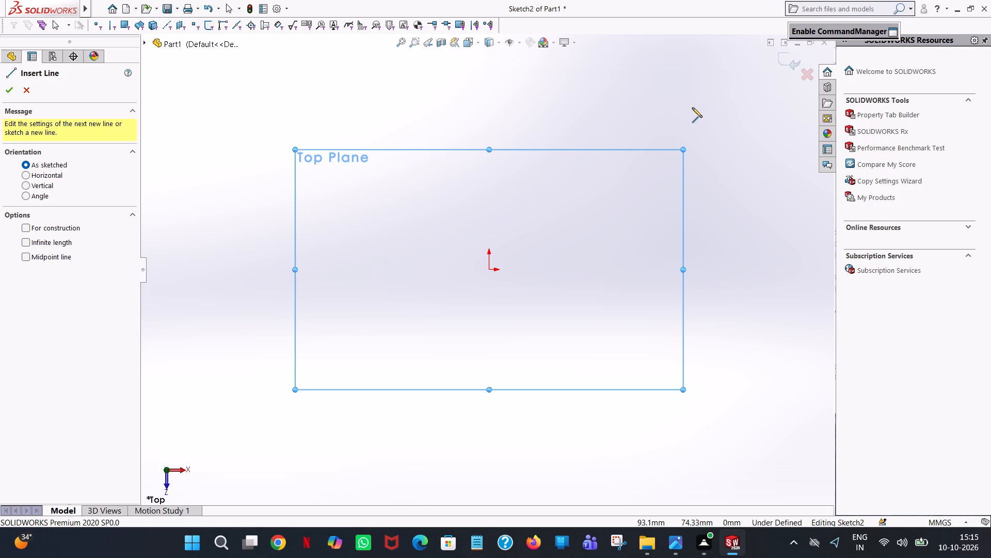
left_click(486, 270)
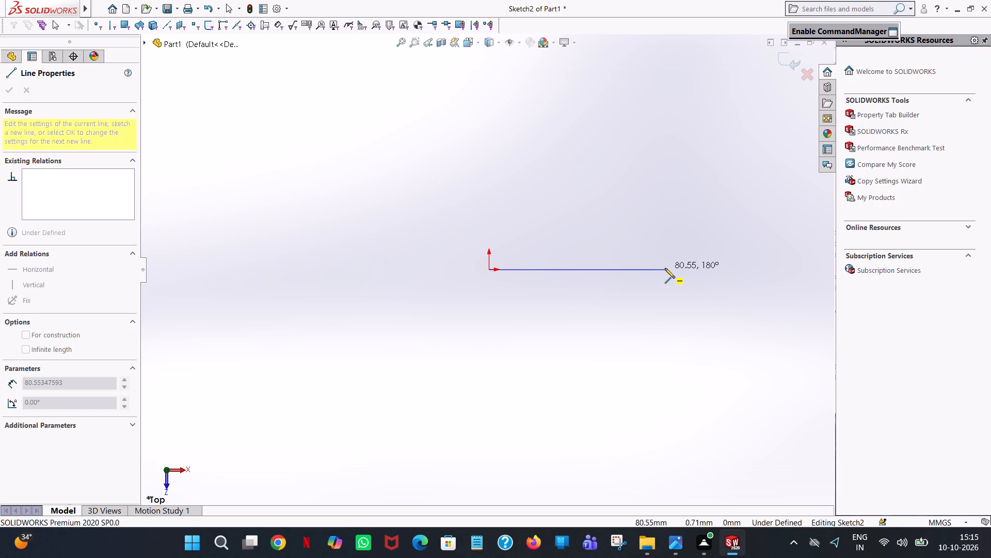
left_click(665, 268)
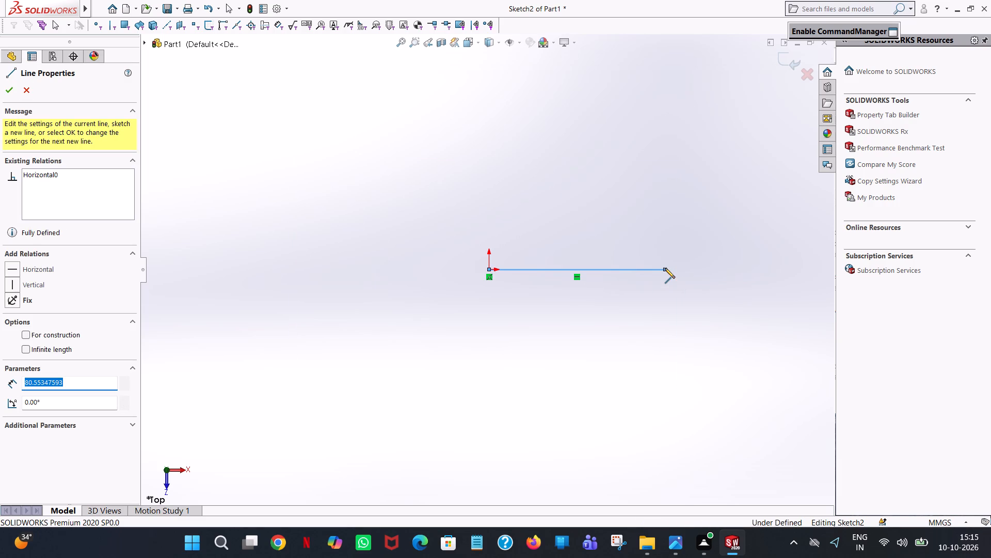
type("100")
key("Return")
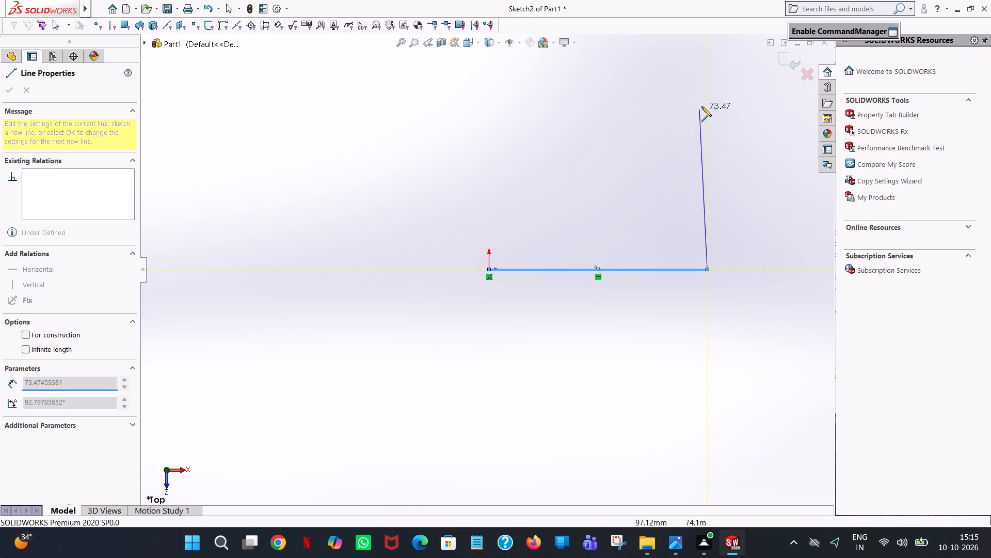
left_click(707, 70)
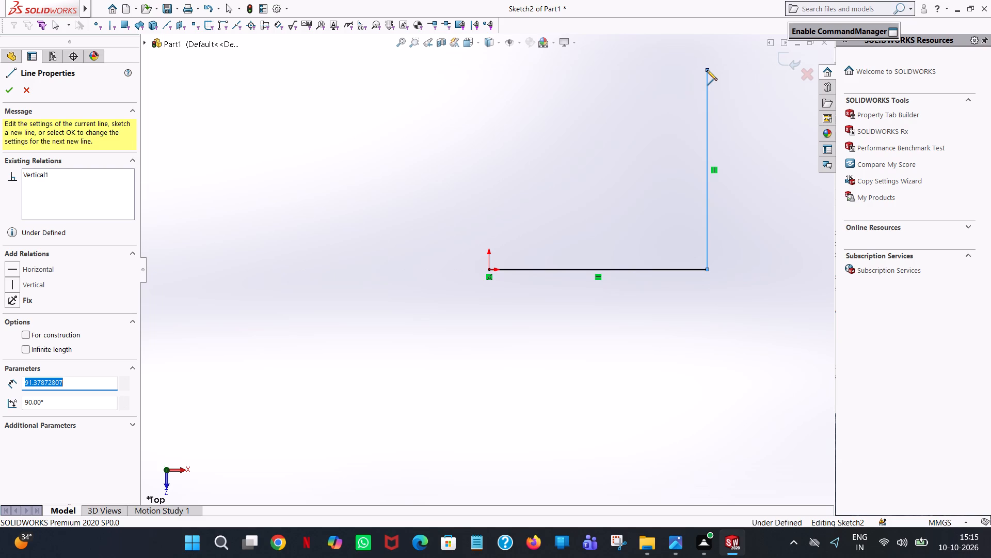
type("80")
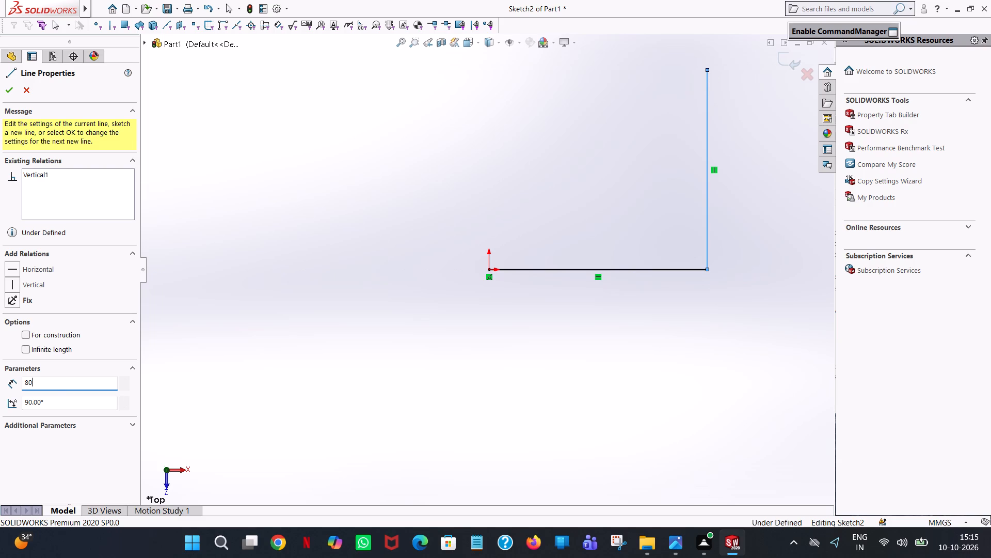
key("Return")
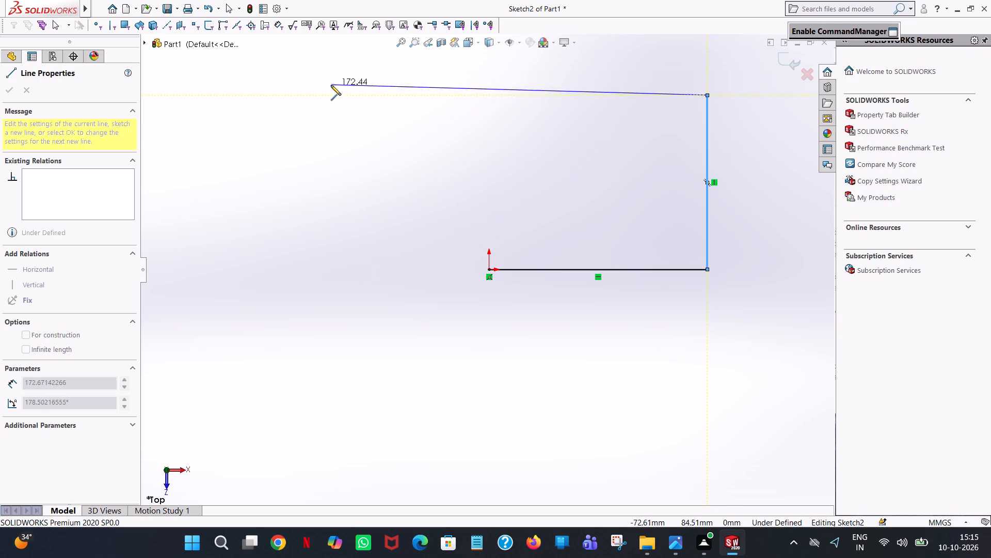
Continue the line chain 200 mm left, 160 mm down and 200 mm right, closing it vertically at the 100 mm line's outer end.
left_click(276, 93)
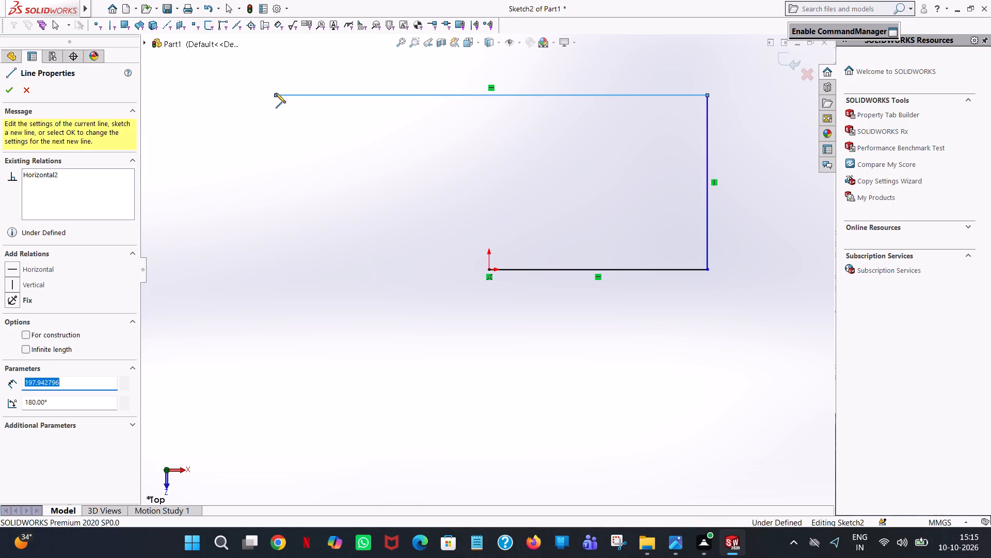
type("200")
key("Return")
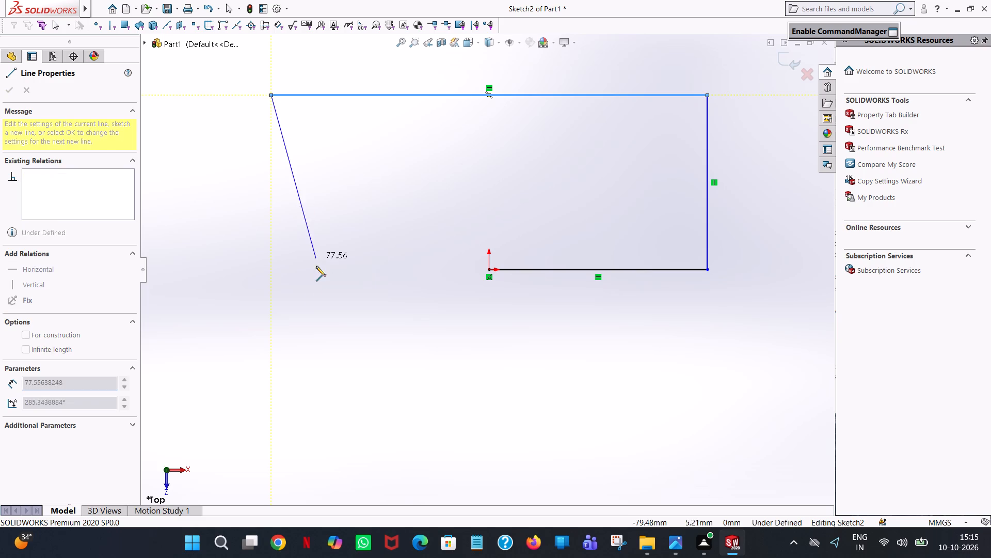
left_click(271, 393)
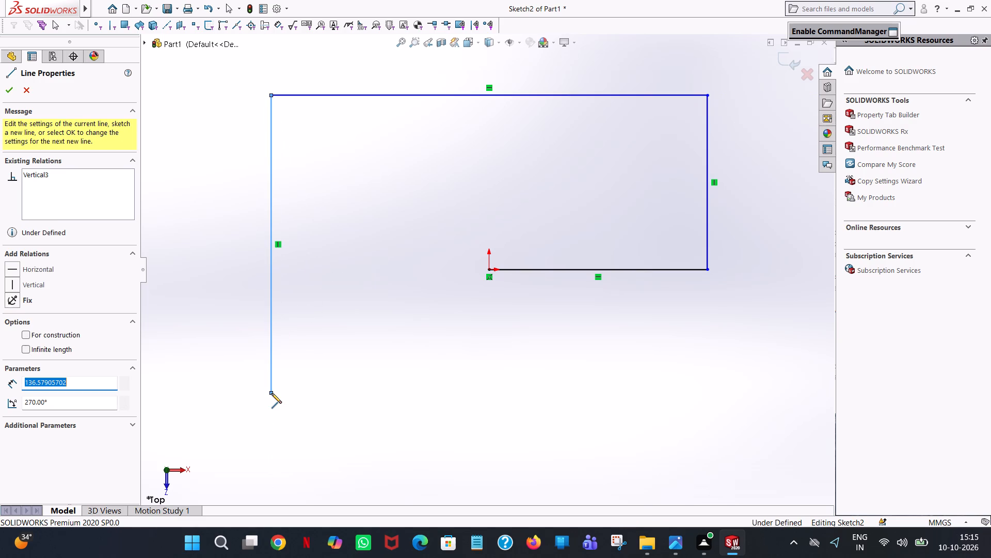
key("1")
type("60")
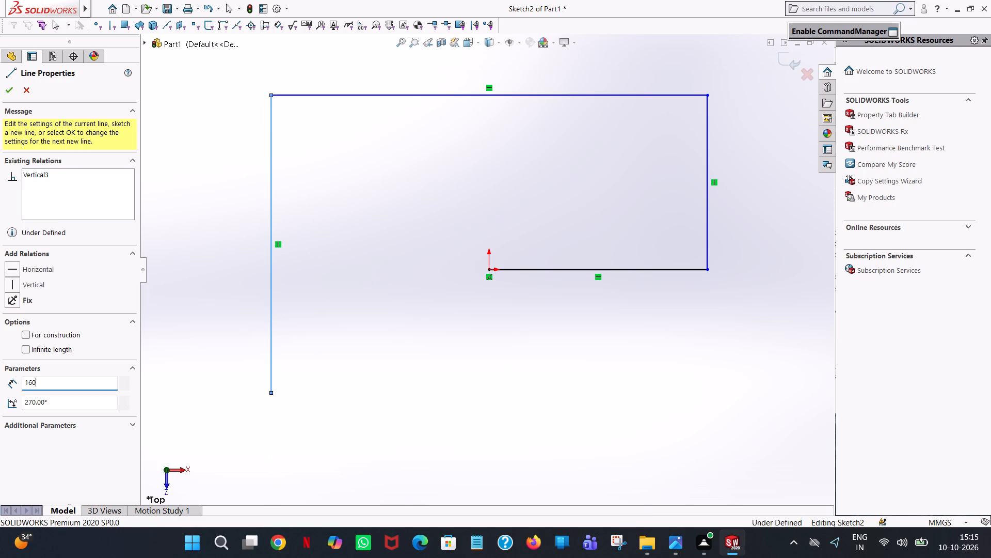
key("Return")
left_click(707, 443)
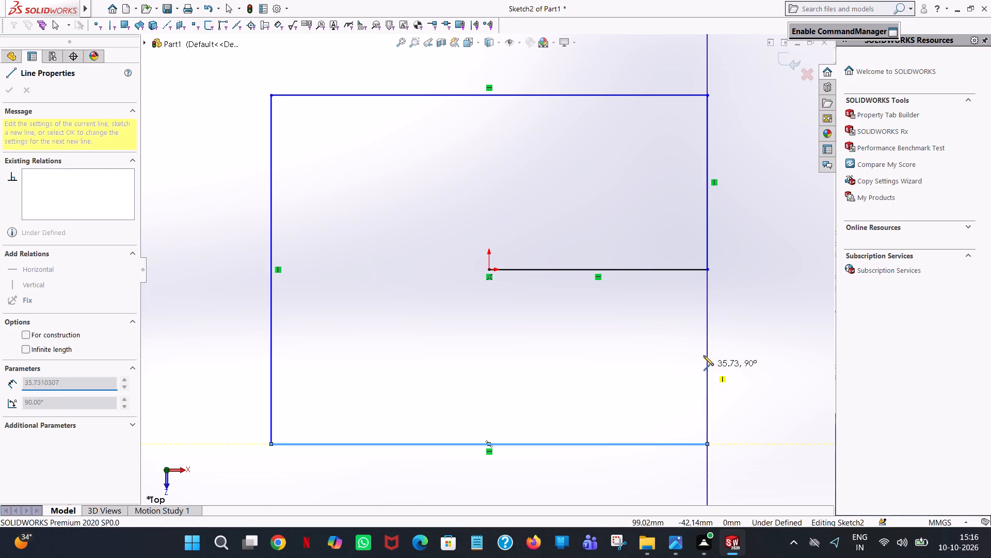
left_click(707, 268)
right_click(707, 268)
left_click(737, 277)
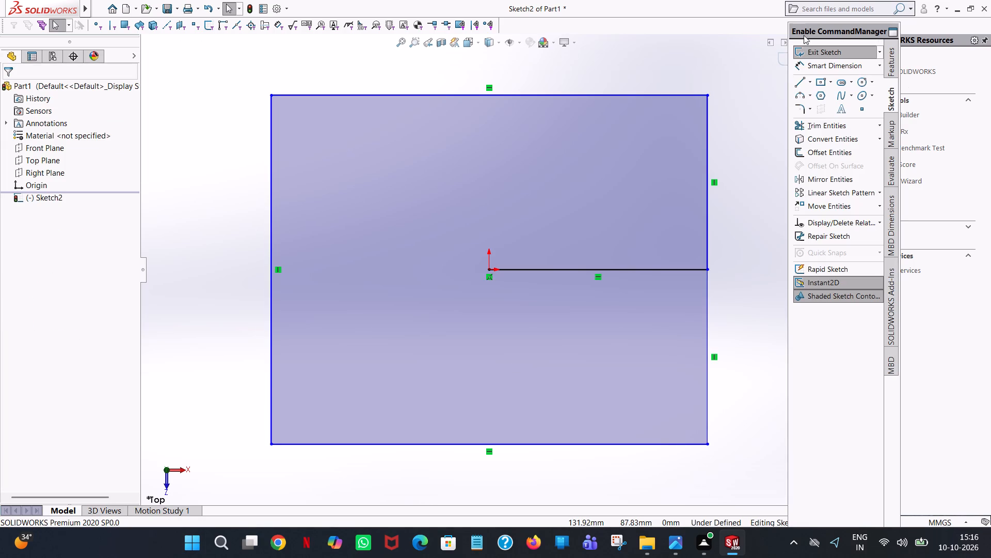
Trim away the horizontal line between the origin and the rectangle's right side.
left_click(811, 119)
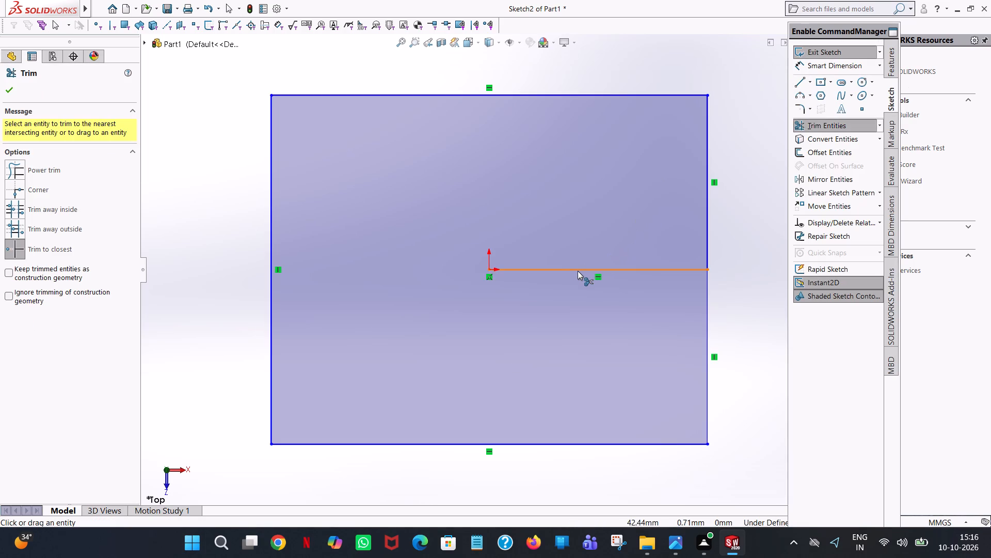
left_click(577, 272)
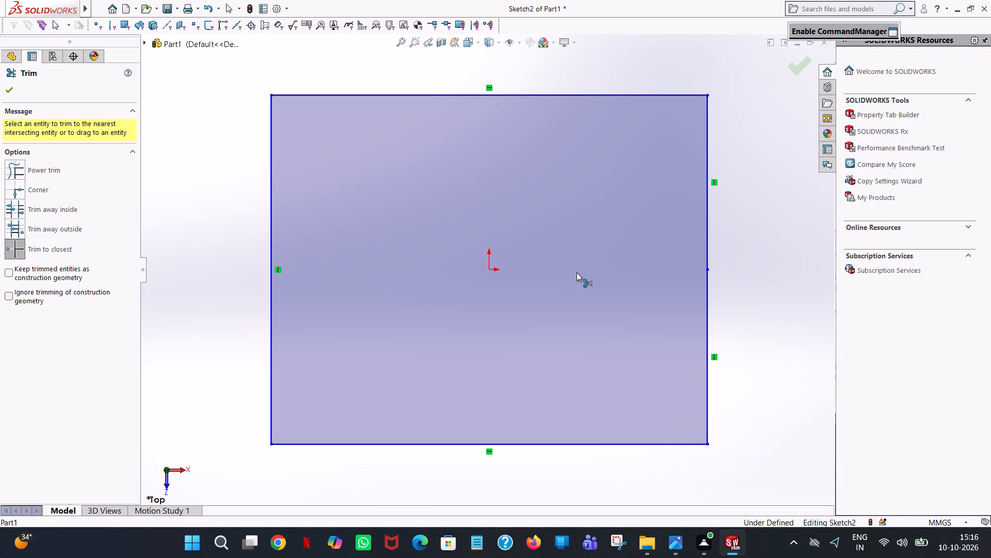
left_click(10, 87)
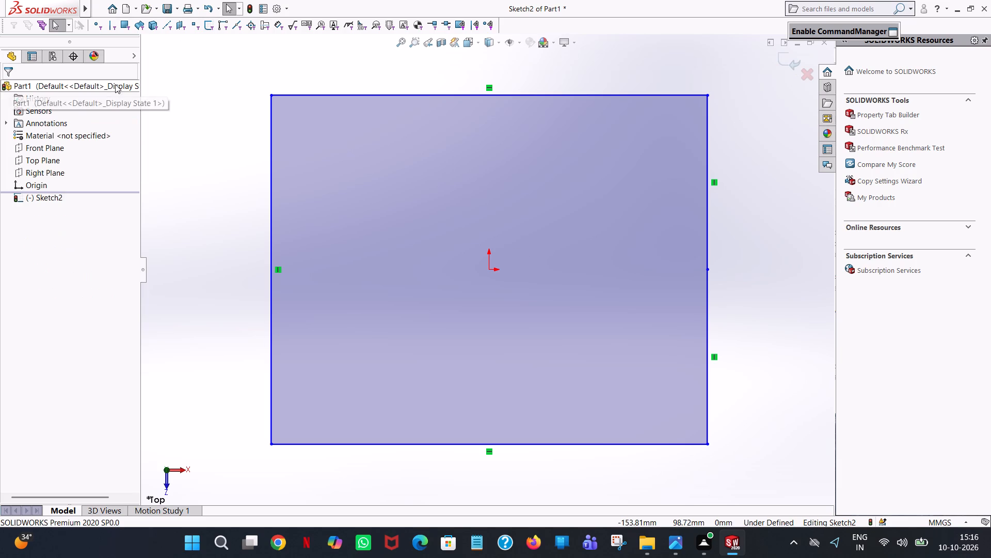
left_click(207, 80)
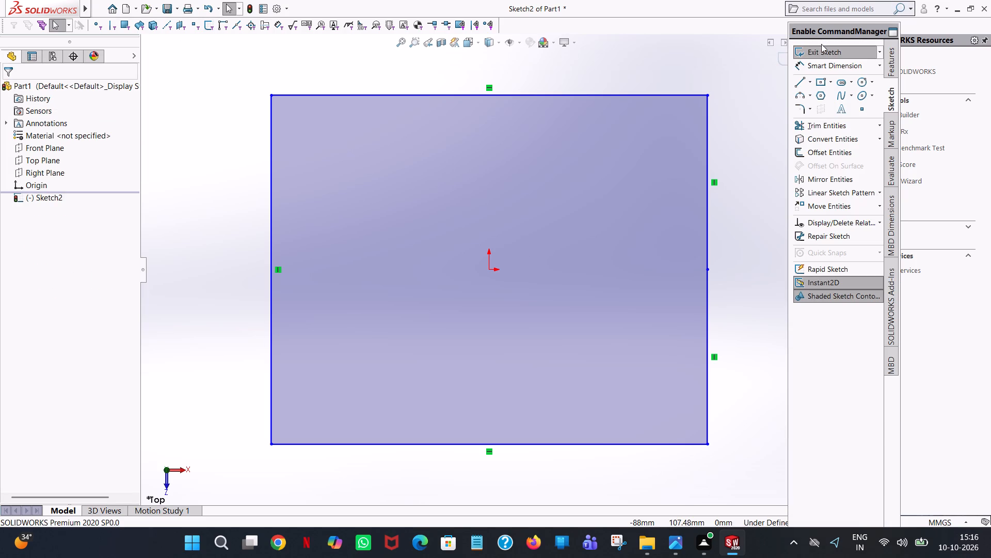
Add driving dimensions to the rectangle's left vertical side and top horizontal side.
left_click(813, 72)
left_click(817, 67)
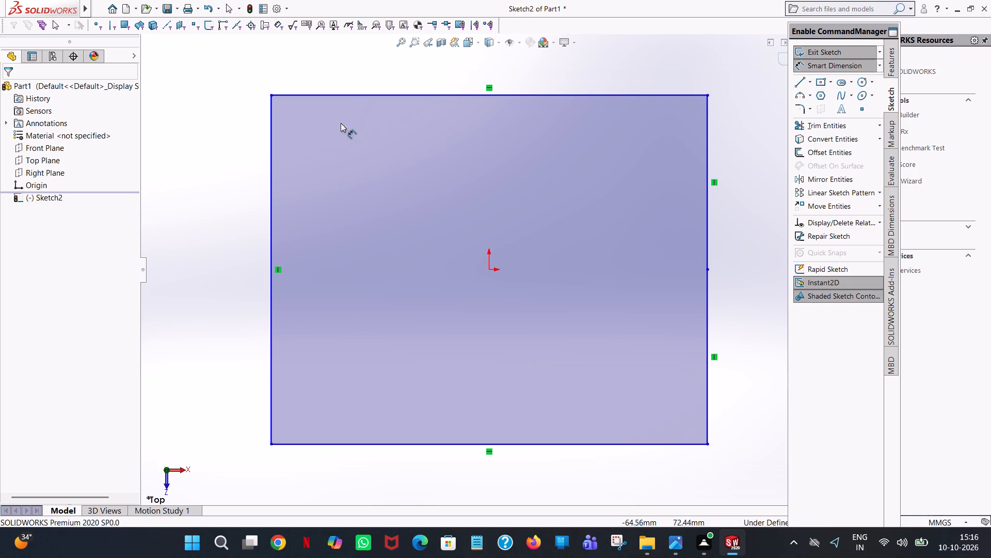
left_click(273, 198)
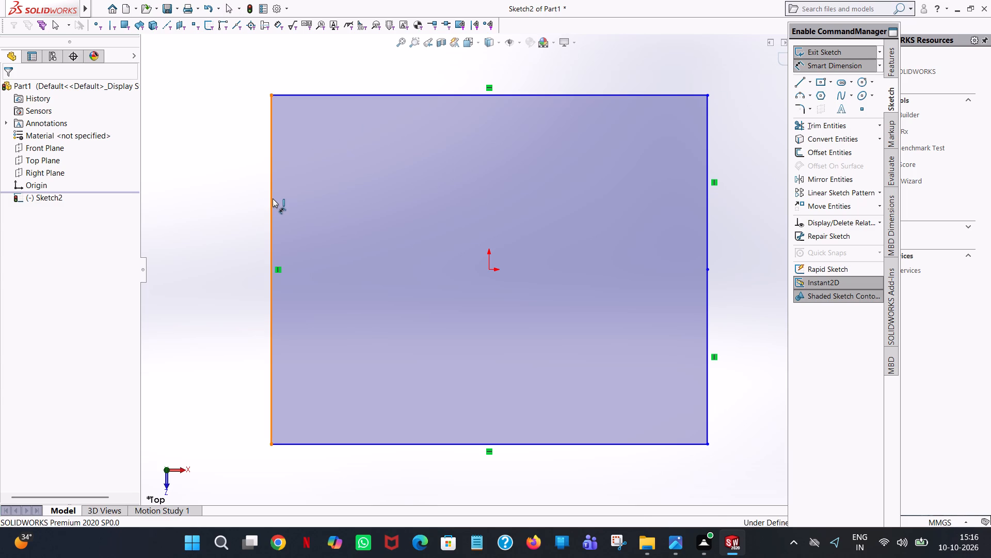
left_click(236, 207)
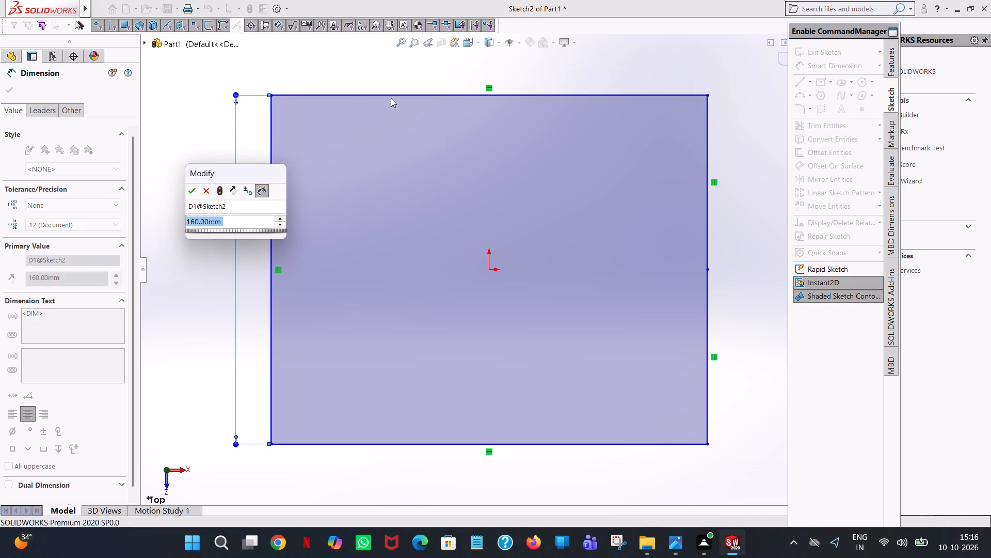
left_click(193, 192)
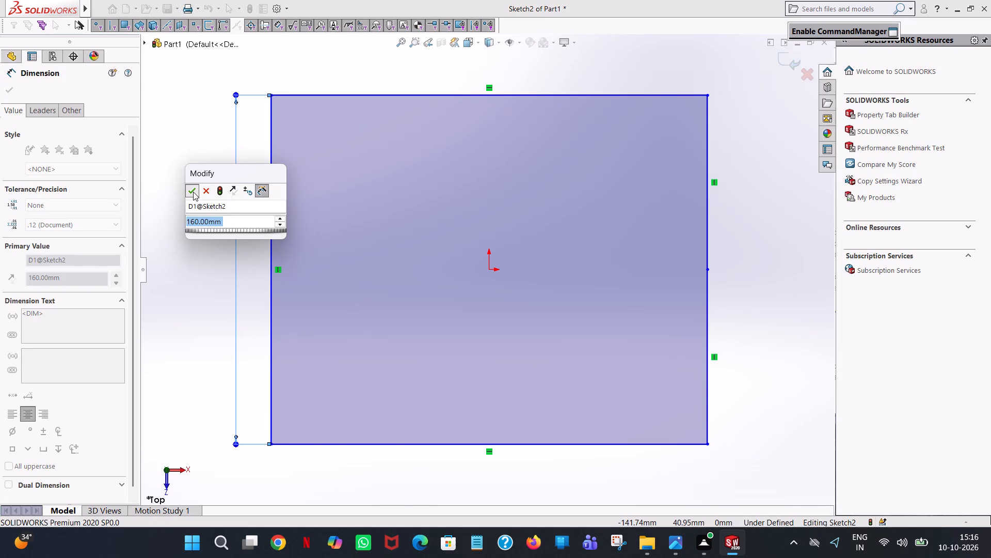
left_click(194, 156)
left_click(355, 95)
left_click(387, 64)
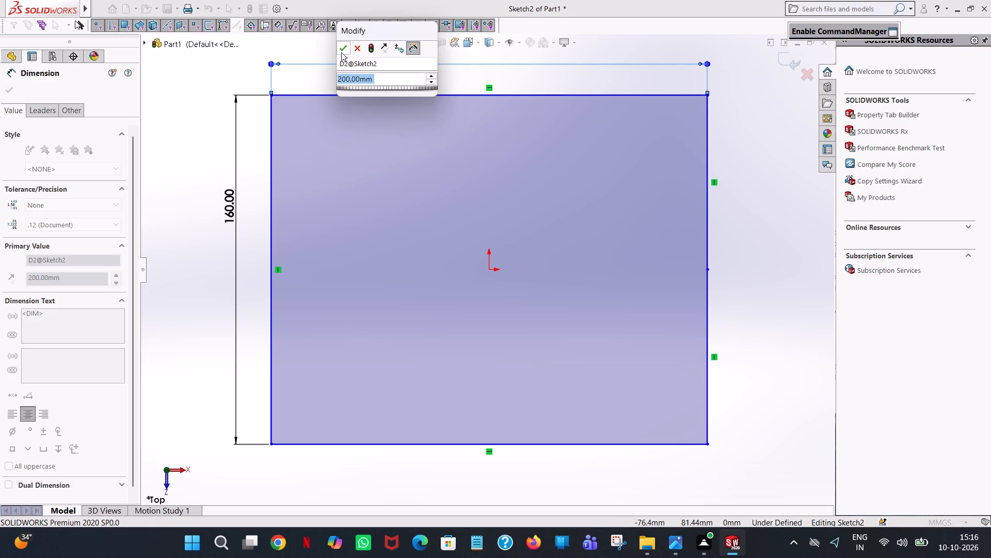
left_click(341, 52)
left_click(561, 77)
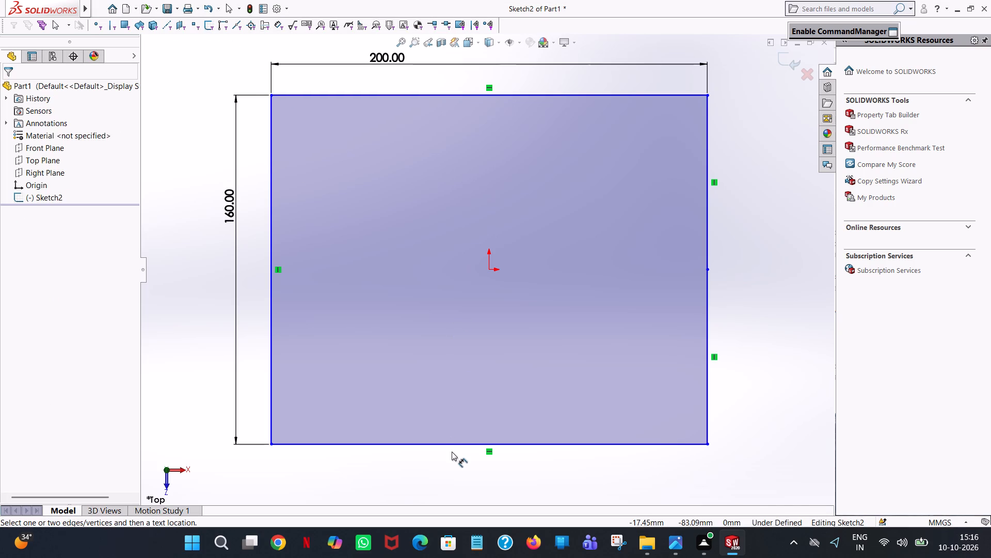
Dimension the horizontal distance from the rectangle's left side to the origin, placing it below the rectangle.
left_click(273, 259)
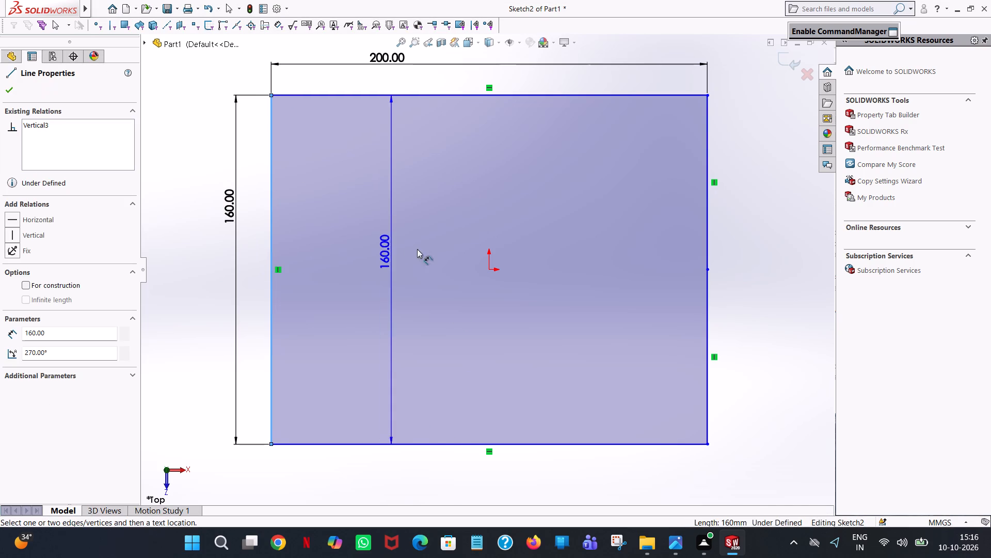
left_click(487, 269)
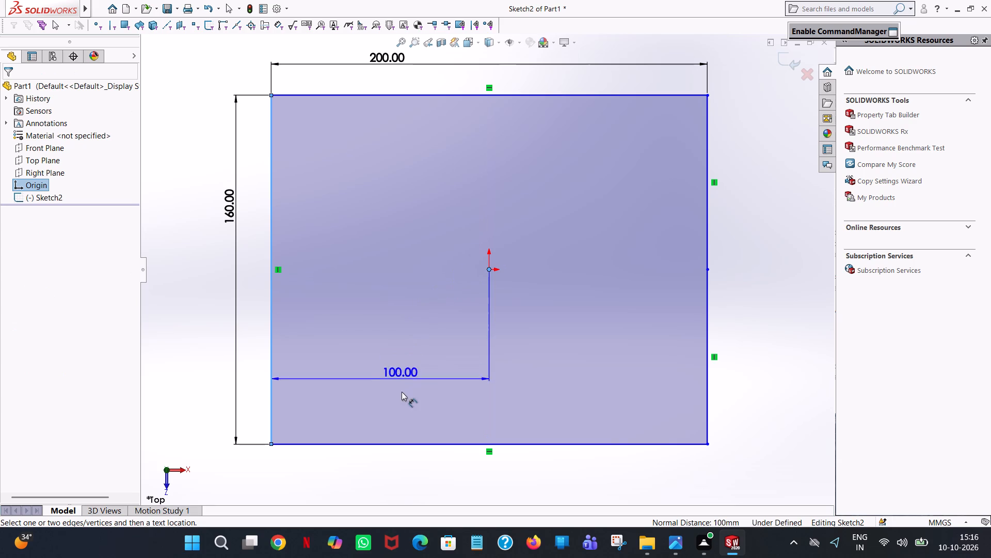
left_click(383, 462)
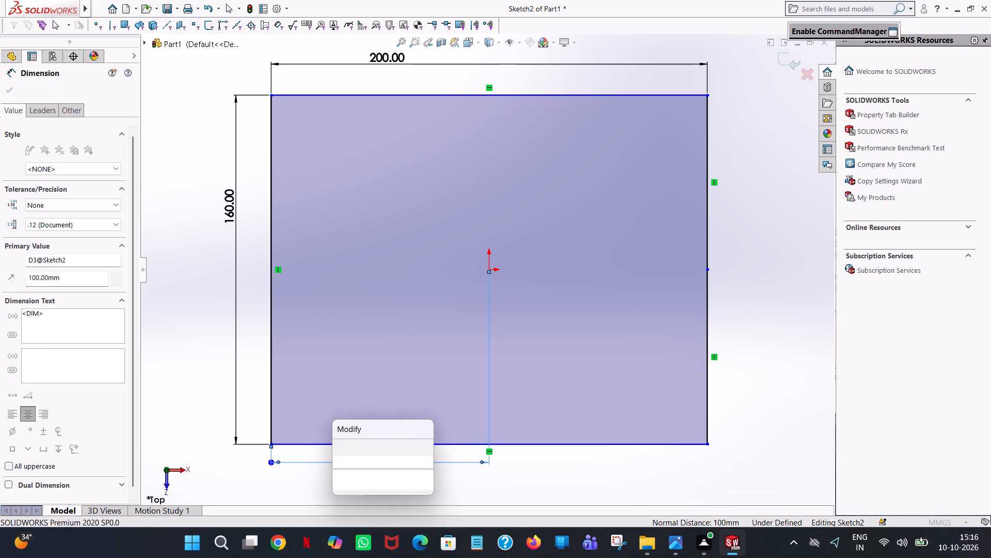
left_click(339, 449)
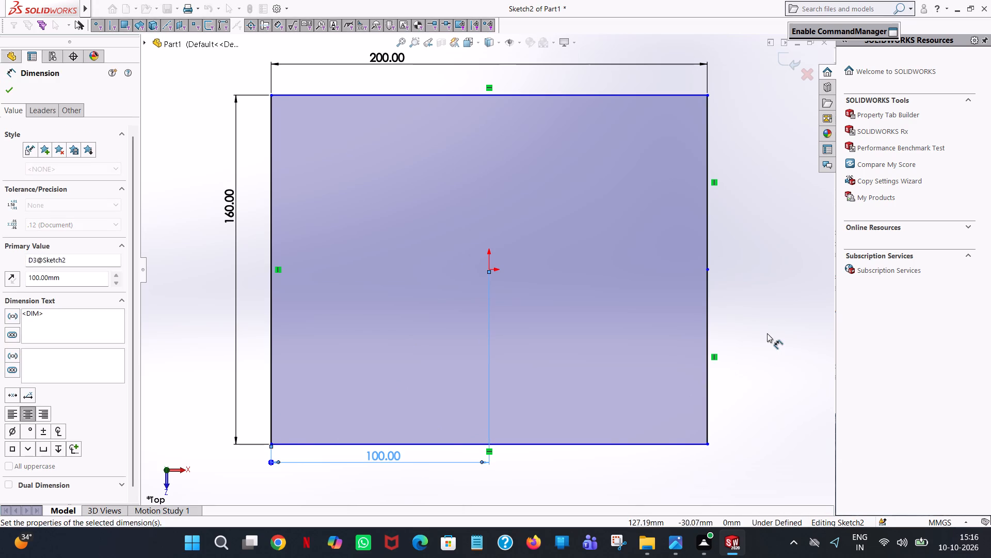
left_click(767, 333)
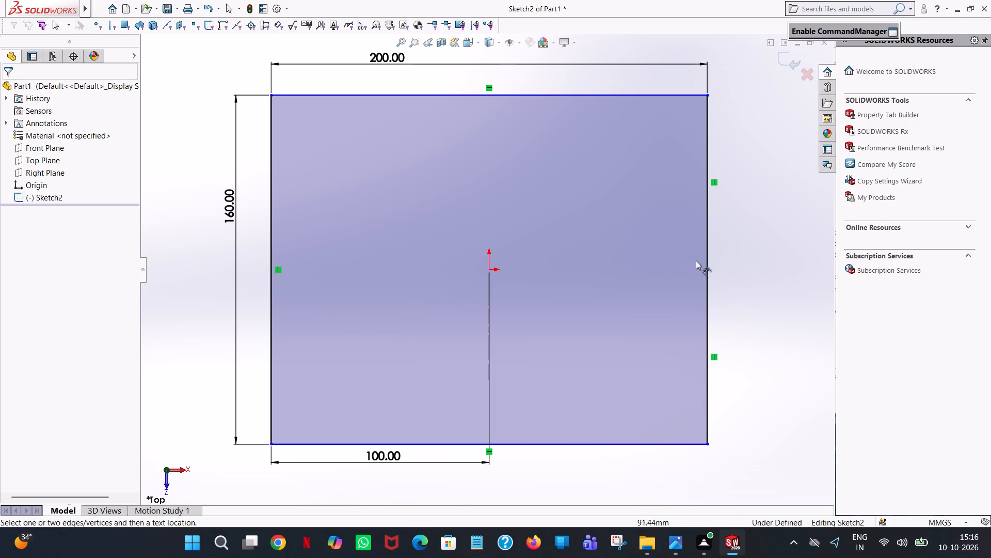
Dimension the vertical distance from the rectangle's top side to the origin as 80 mm, placing it left of the rectangle.
left_click(537, 93)
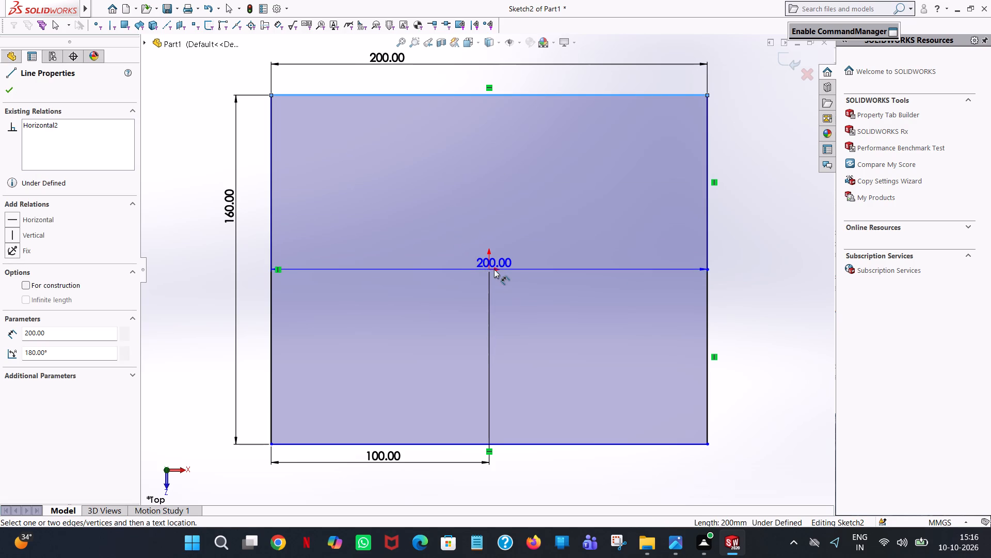
left_click(489, 269)
left_click(216, 238)
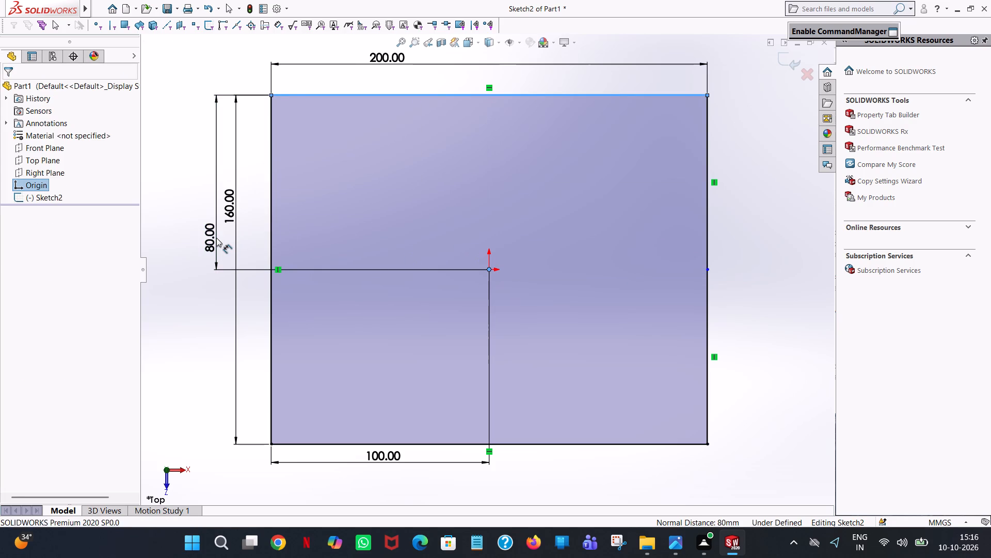
left_click(172, 223)
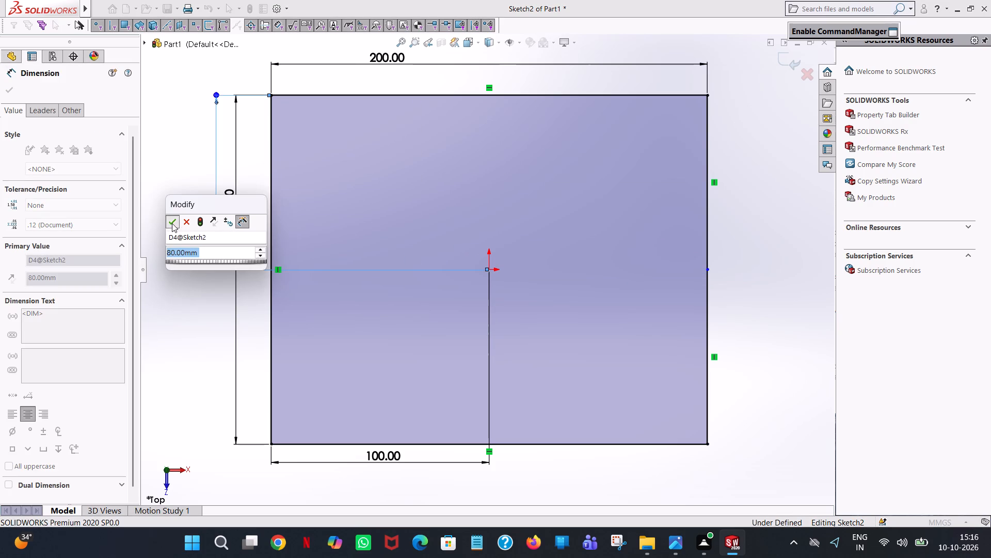
left_click(15, 96)
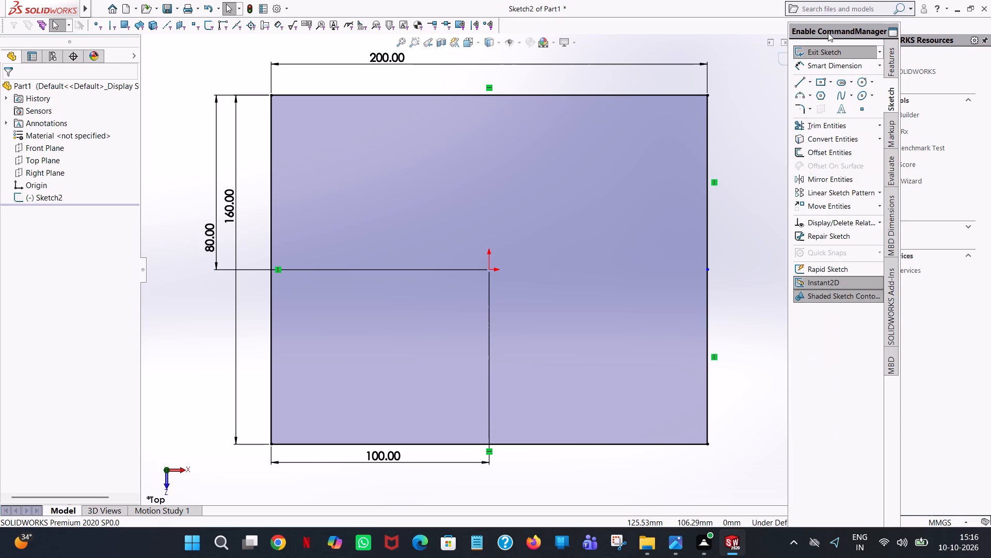
Extrude the rectangle sketch as a solid boss with a blind depth of 50 mm.
left_click(891, 63)
left_click(848, 55)
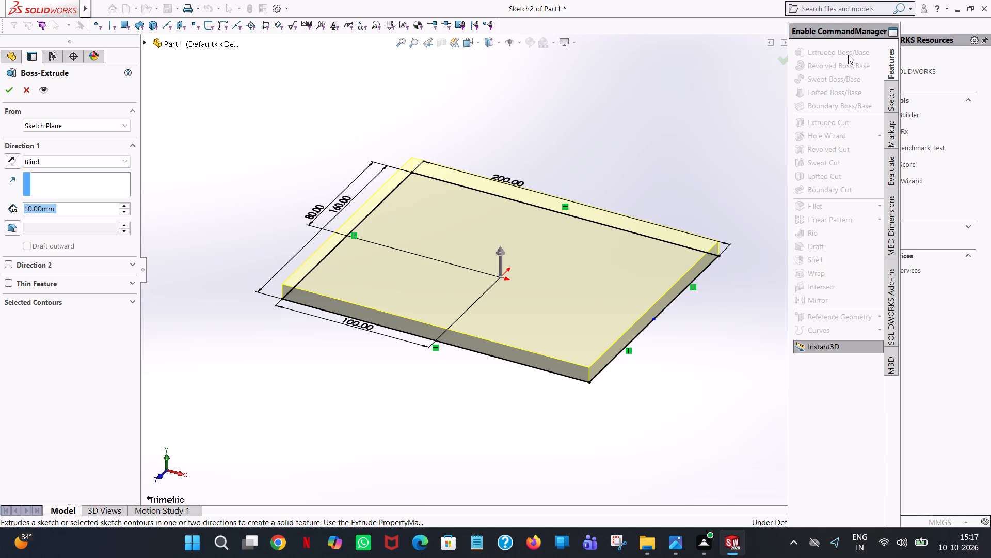
key("5")
key("0")
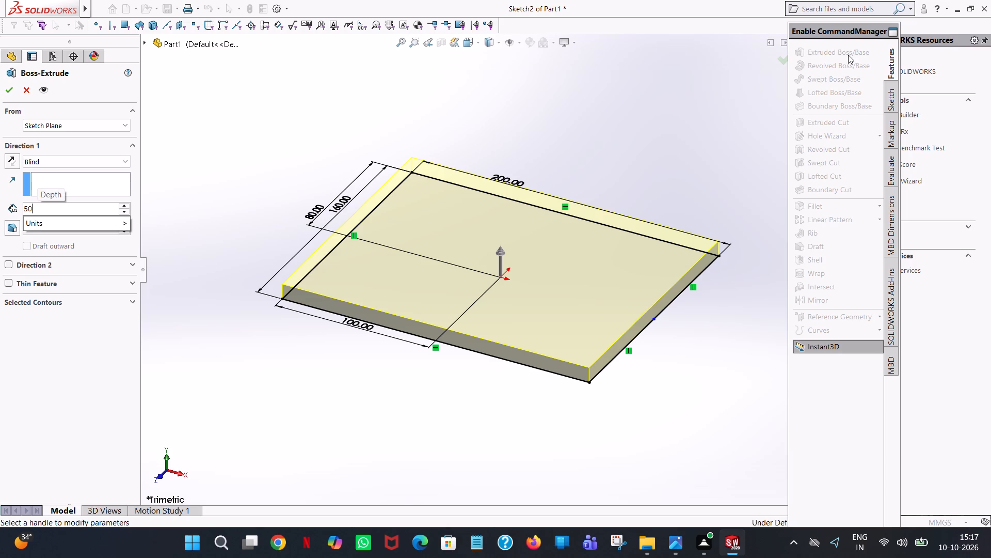
key("Return")
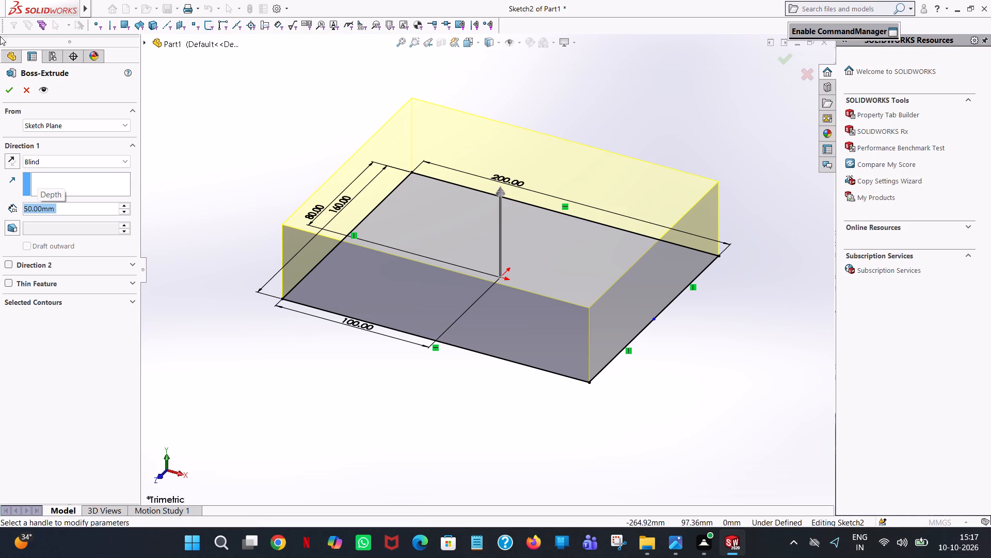
left_click(13, 88)
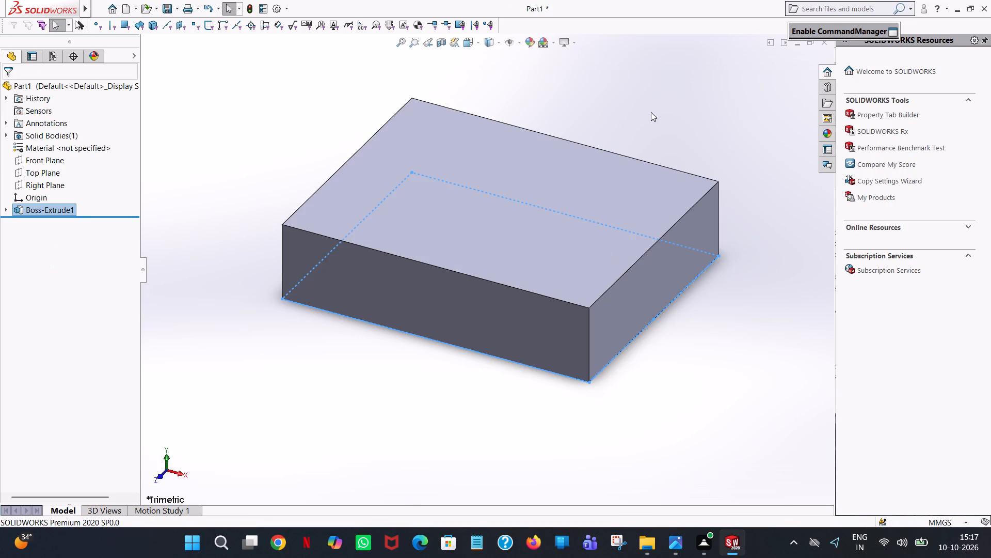
left_click(651, 112)
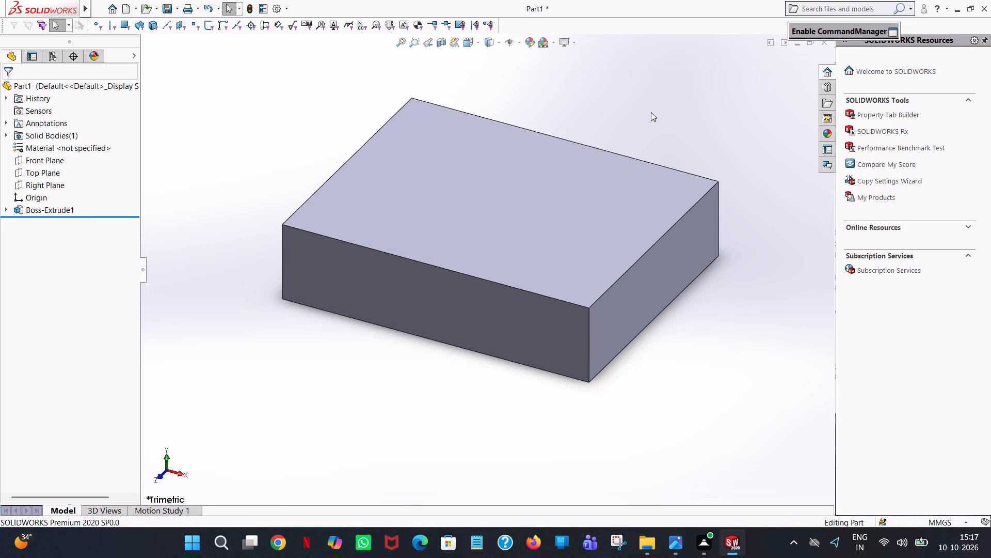
Start an Extruded Cut with a new sketch on the block's top face, viewed from the top.
key("ctrl+7")
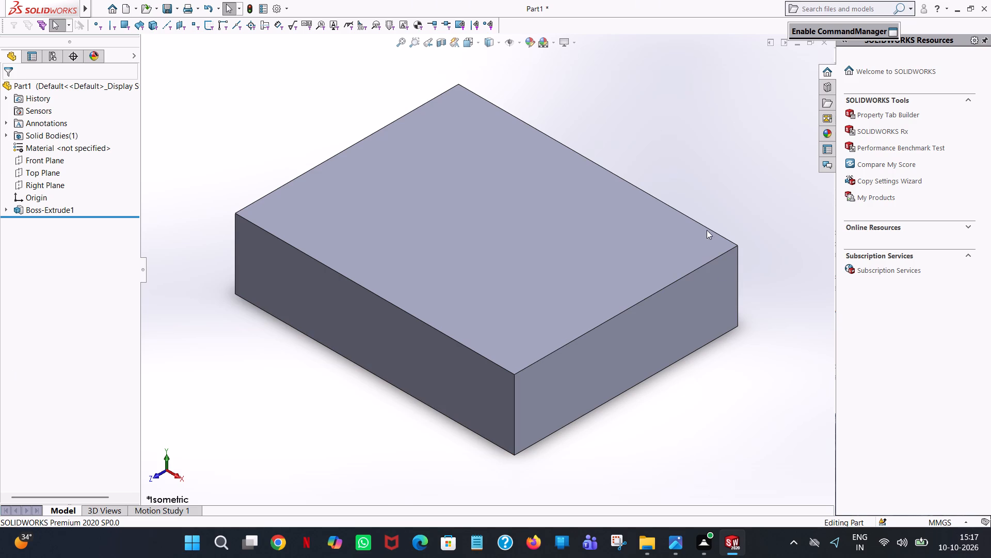
left_click(709, 157)
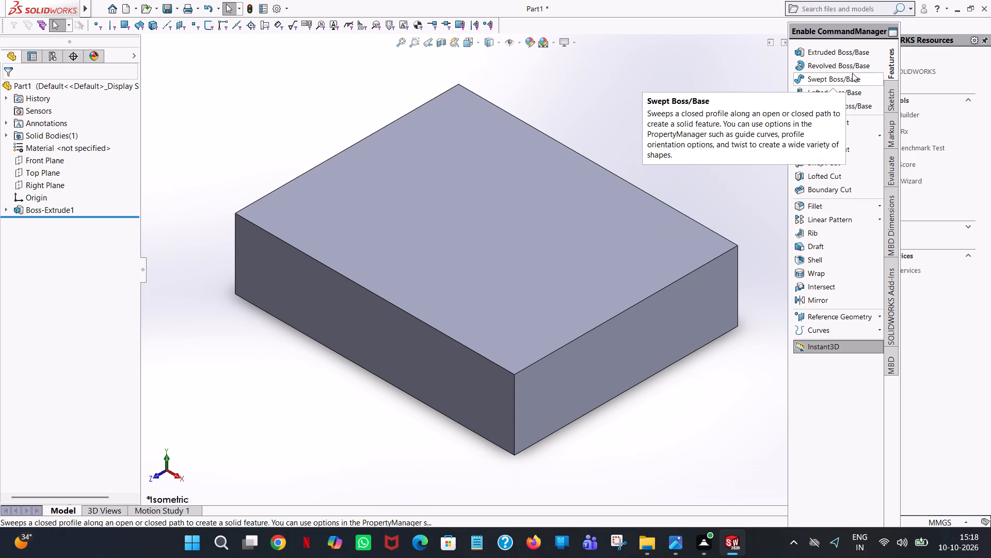
left_click(837, 123)
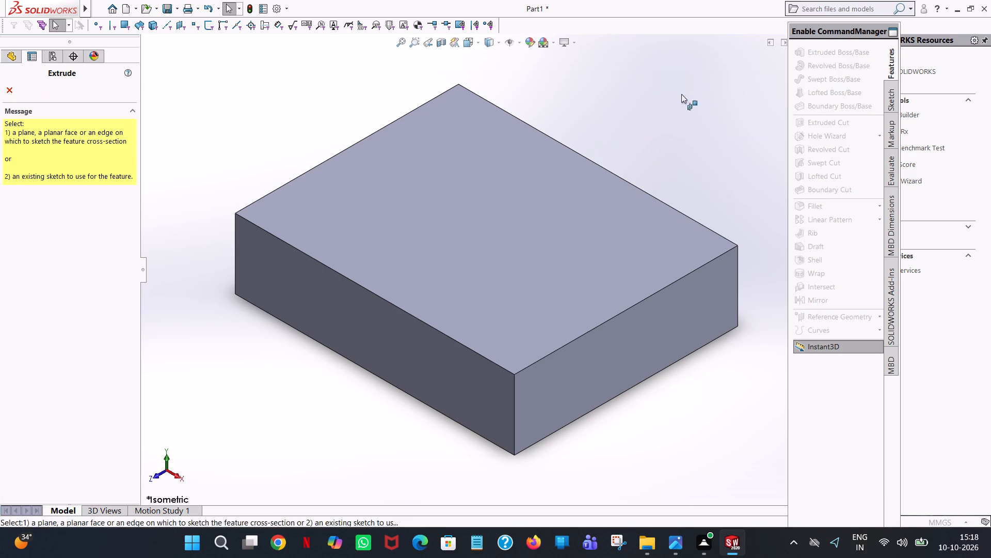
left_click(470, 180)
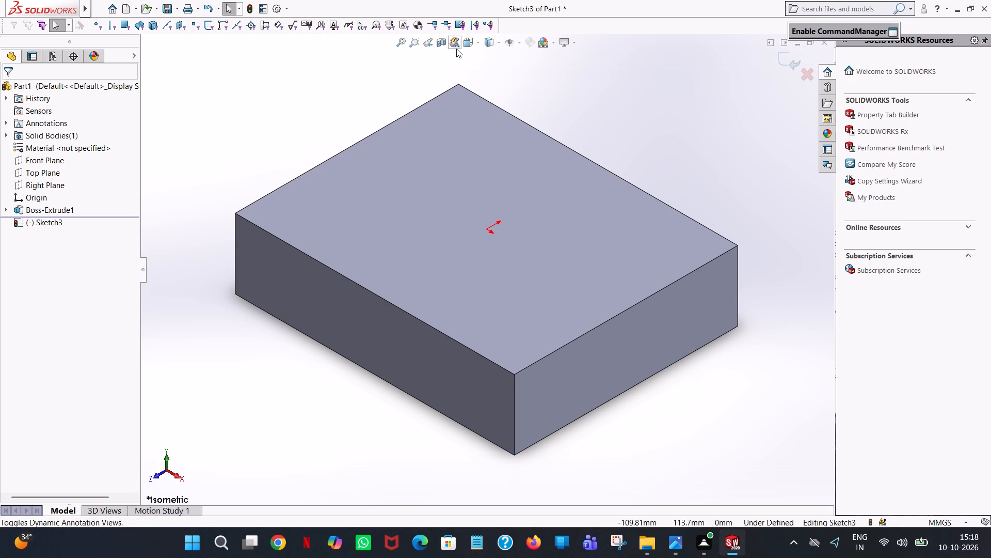
left_click(479, 44)
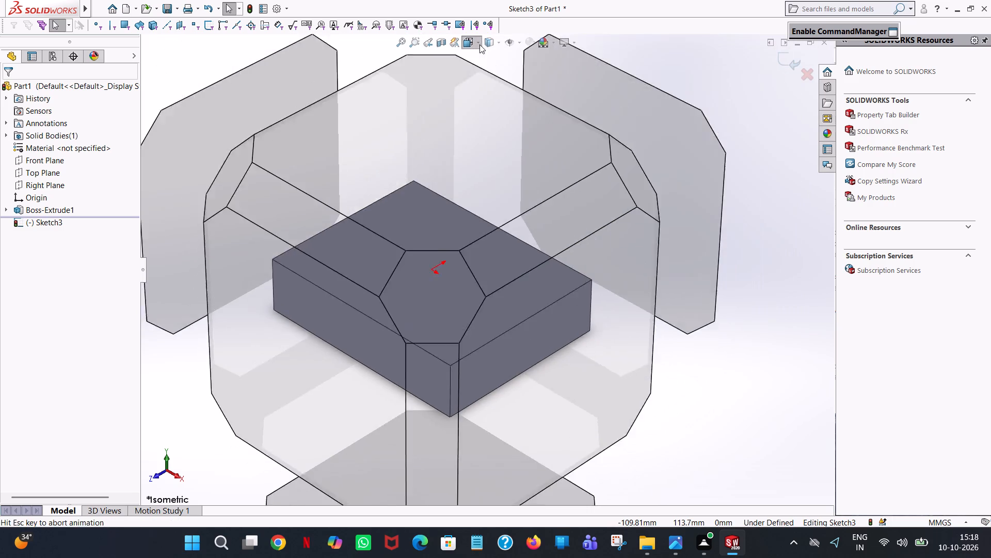
left_click(531, 100)
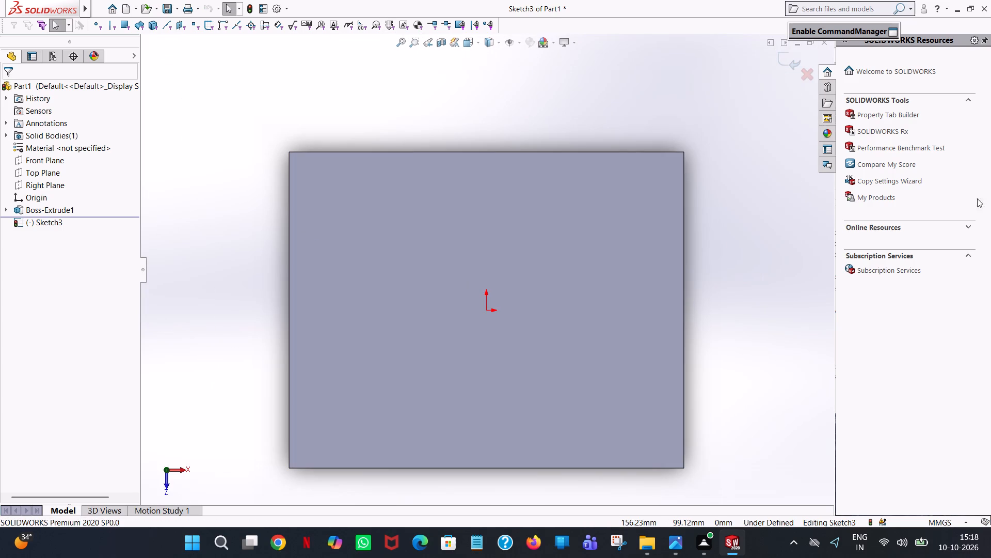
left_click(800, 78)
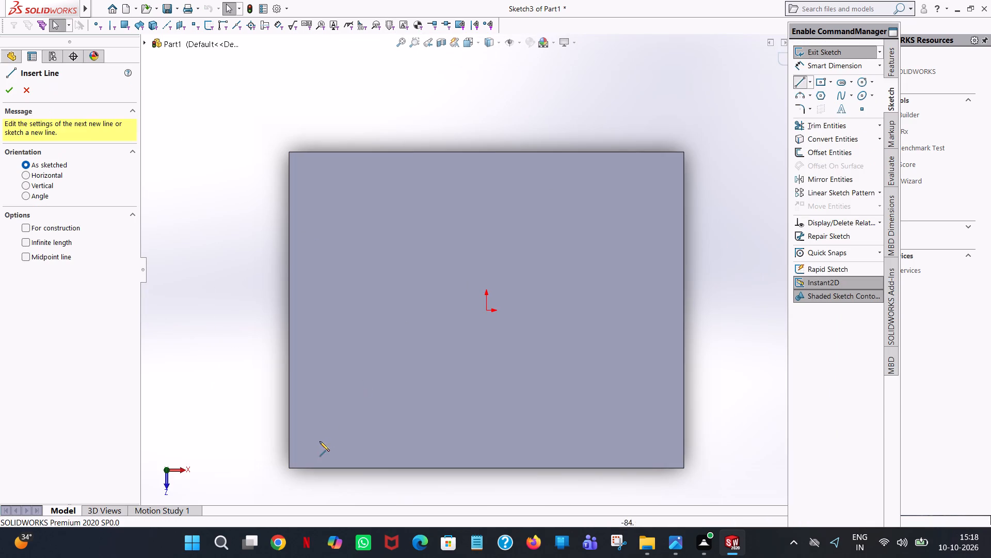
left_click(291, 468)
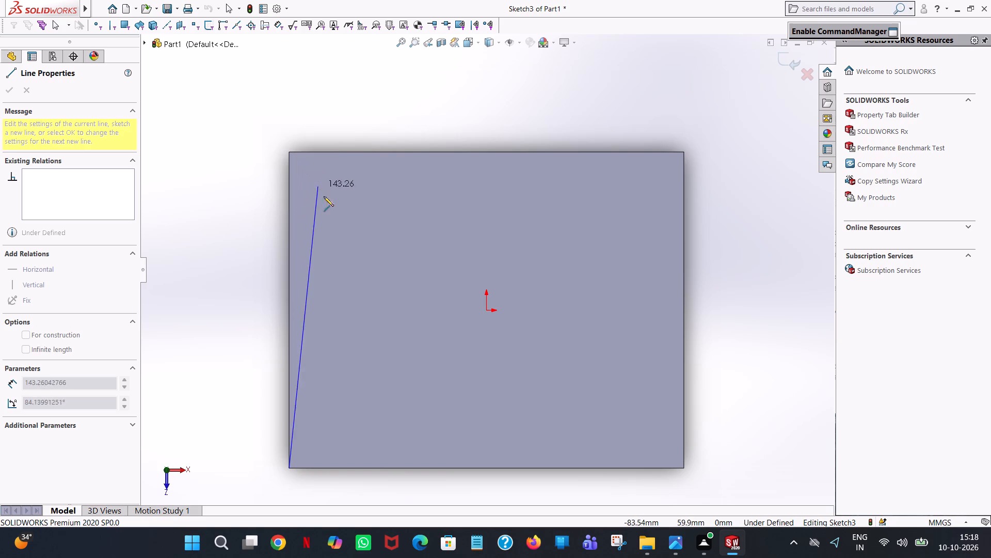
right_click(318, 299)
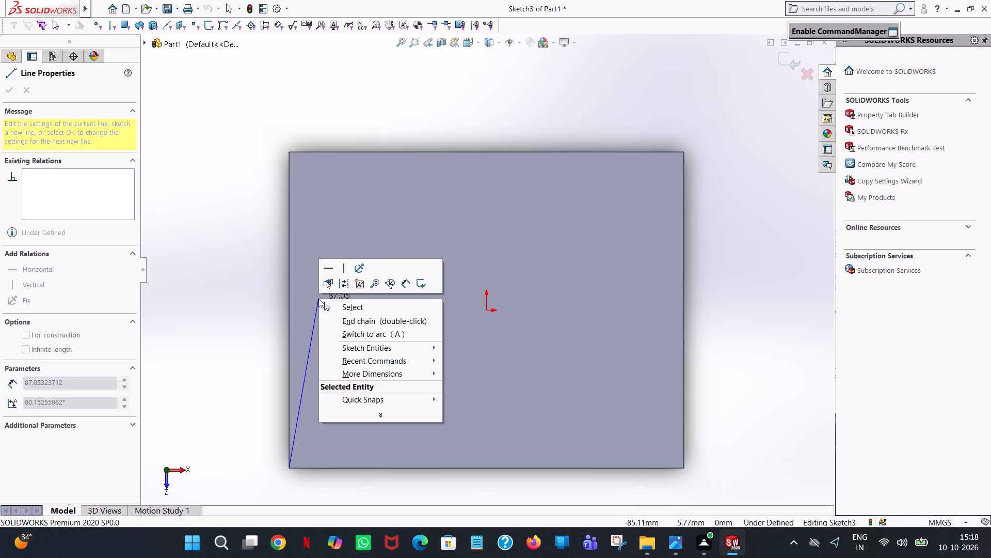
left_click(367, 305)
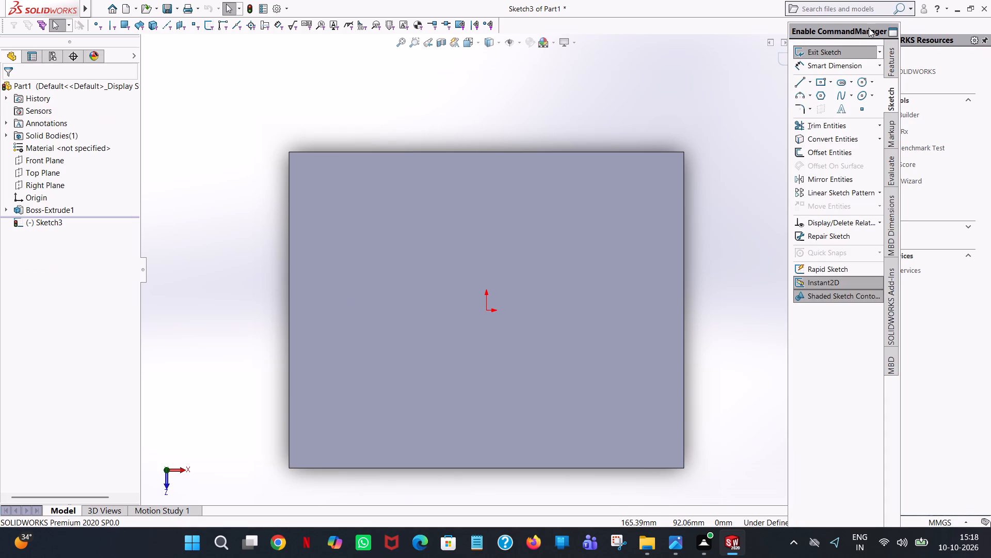
Sketch an 80 mm horizontal line running inward from the midpoint of the top face's left edge.
left_click(799, 85)
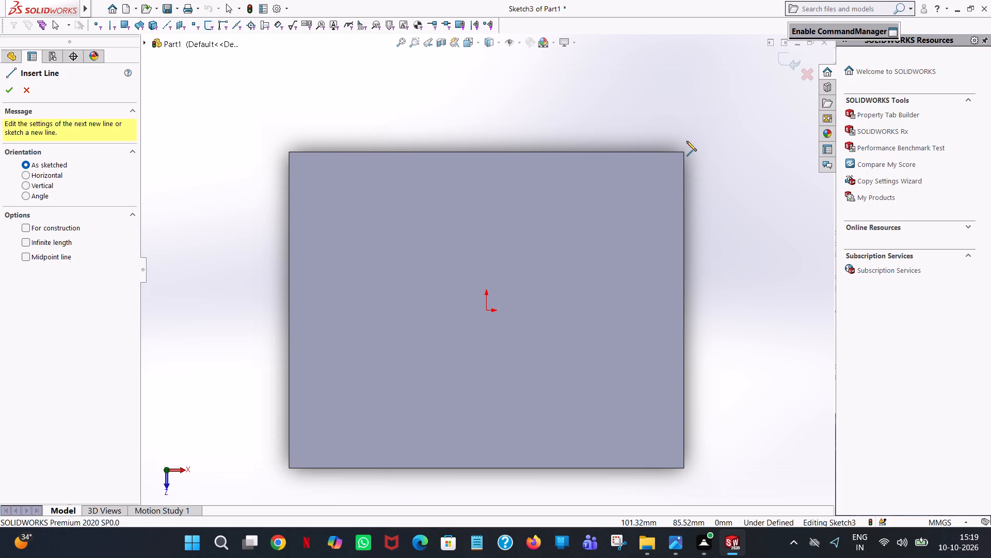
left_click(287, 308)
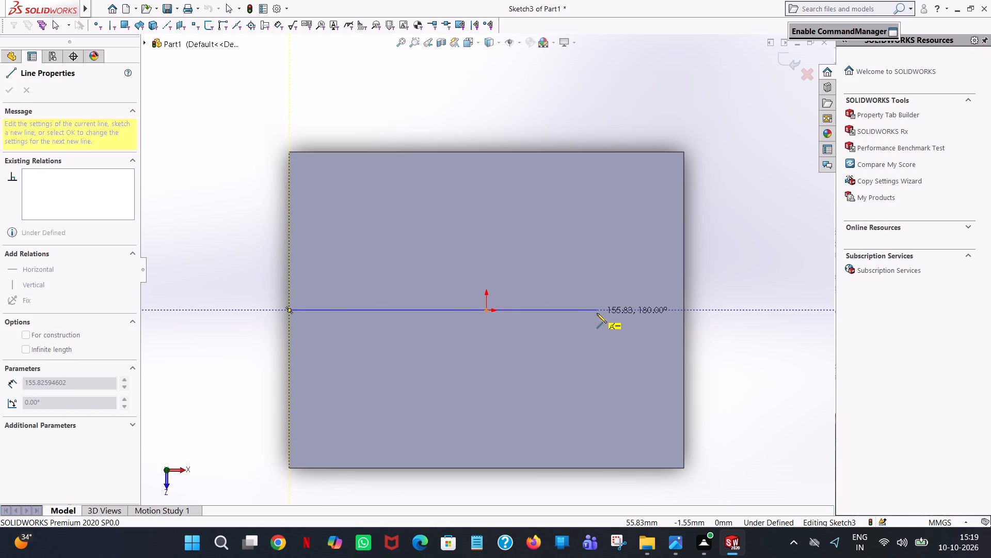
left_click(597, 313)
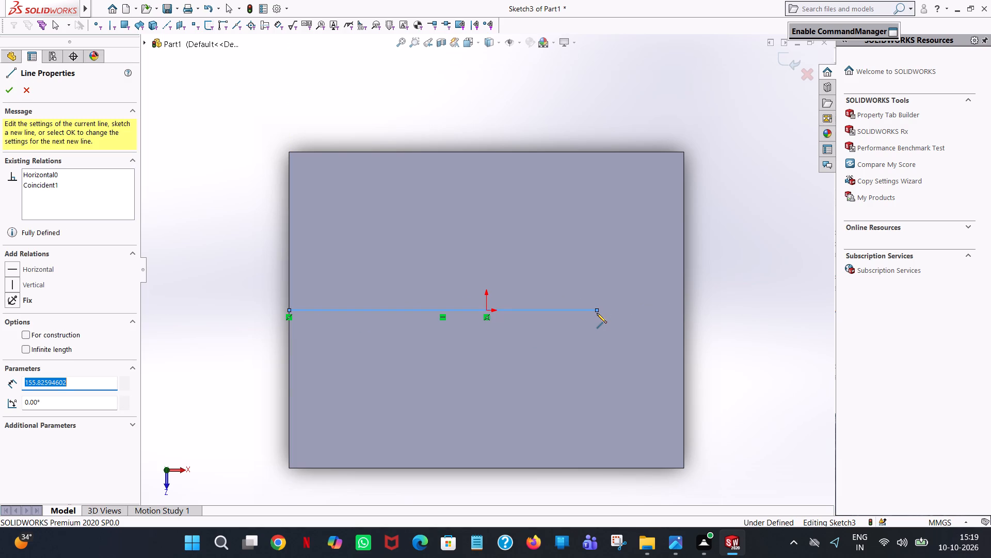
type("80")
key("Return")
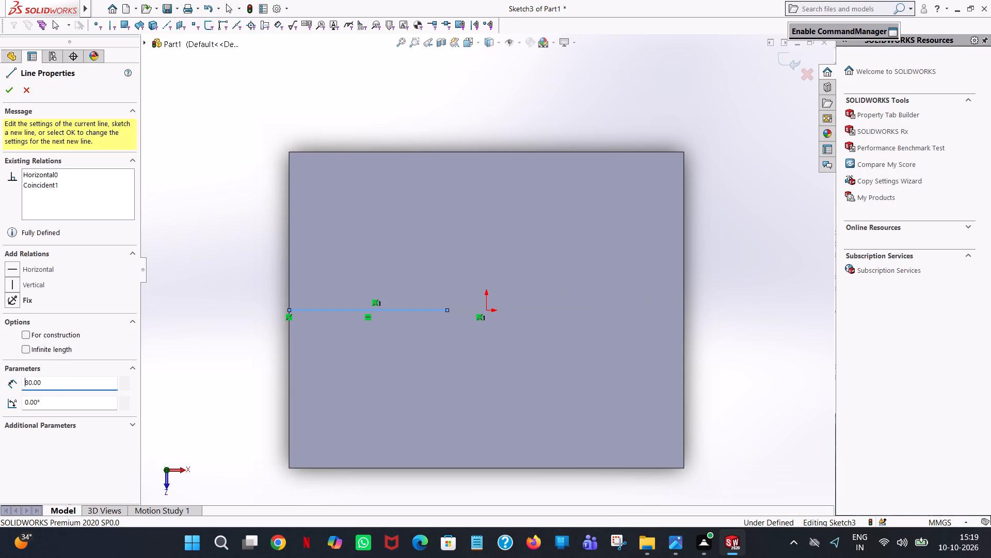
right_click(597, 313)
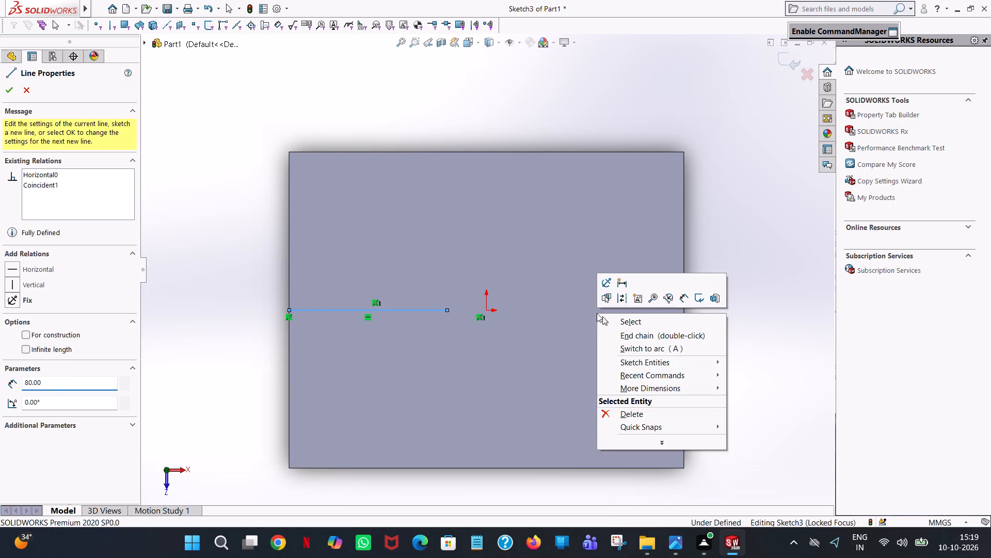
left_click(663, 321)
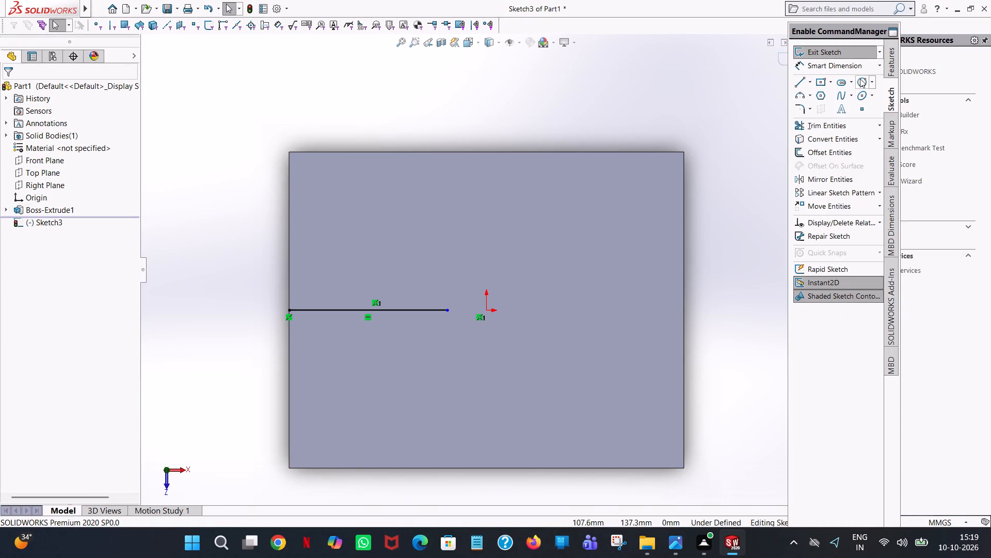
Sketch a circle of radius 80 mm centred on the line's inner end and reaching the block's left edge.
left_click(860, 79)
left_click(446, 309)
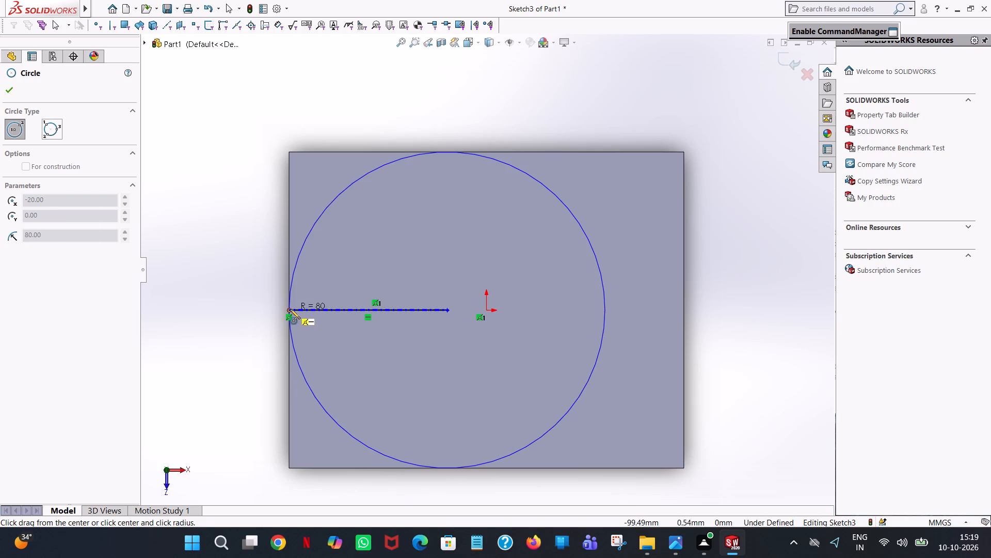
left_click(290, 309)
right_click(290, 309)
left_click(324, 318)
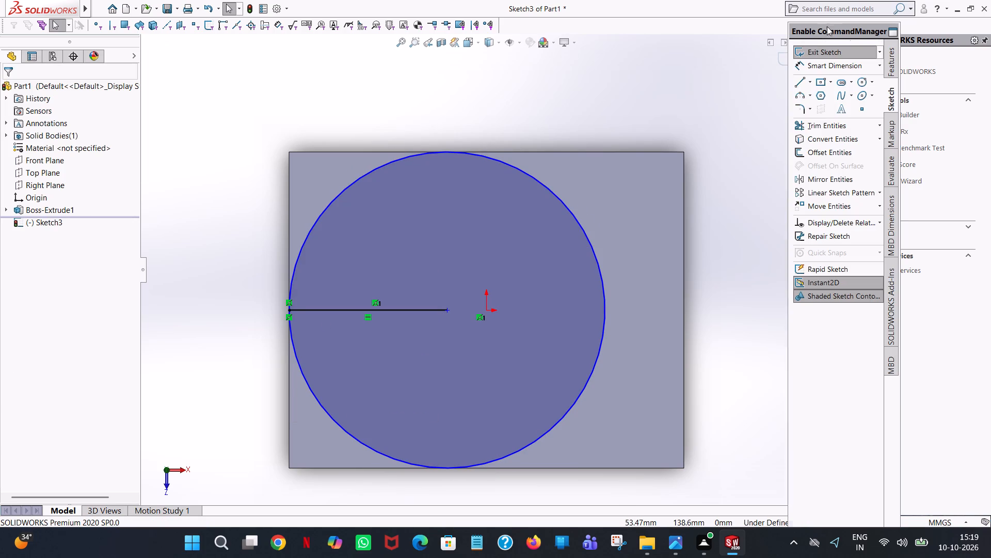
Draw a line chain from the circle's top point around the block's two left corners to the circle's bottom point, with 80, 160 and 80 mm segments.
left_click(800, 85)
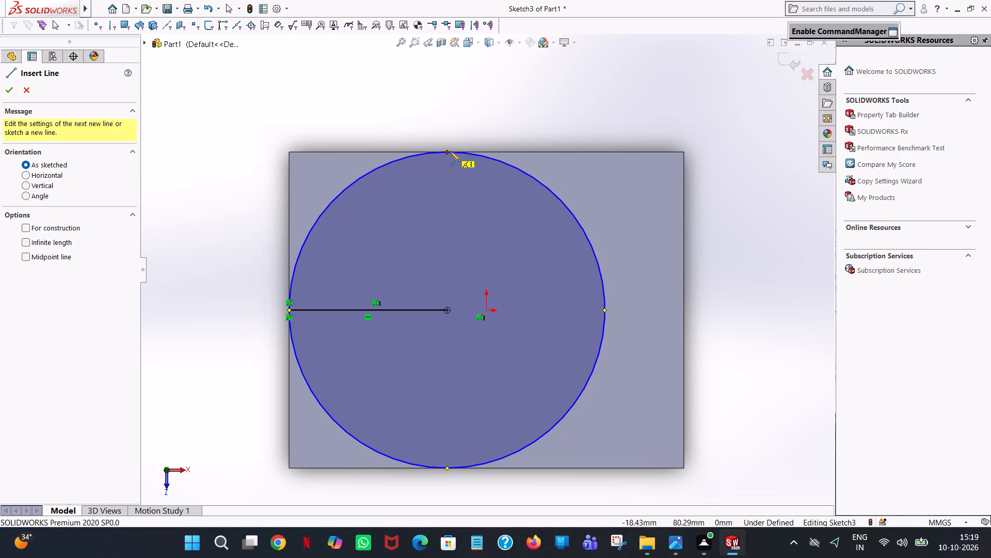
left_click(447, 151)
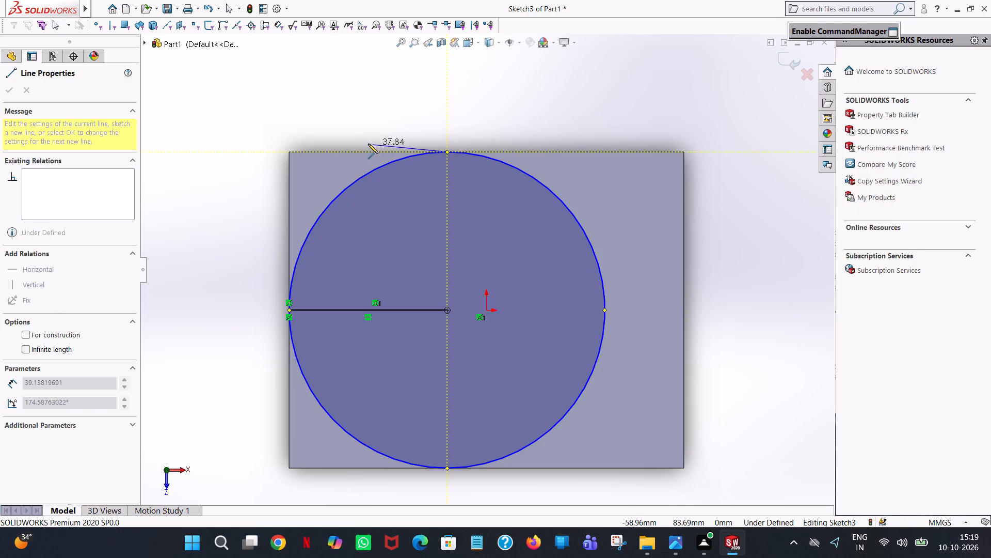
left_click(289, 151)
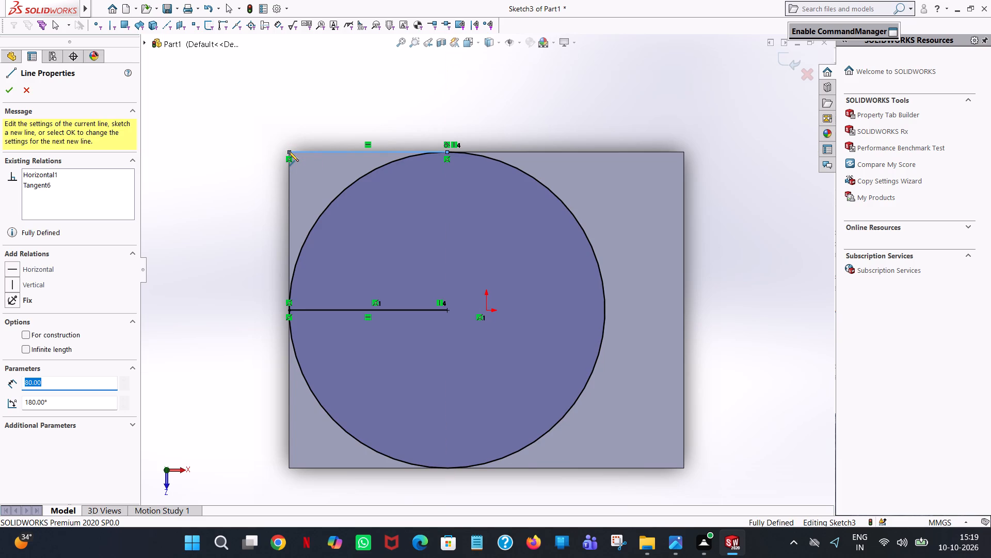
left_click(289, 468)
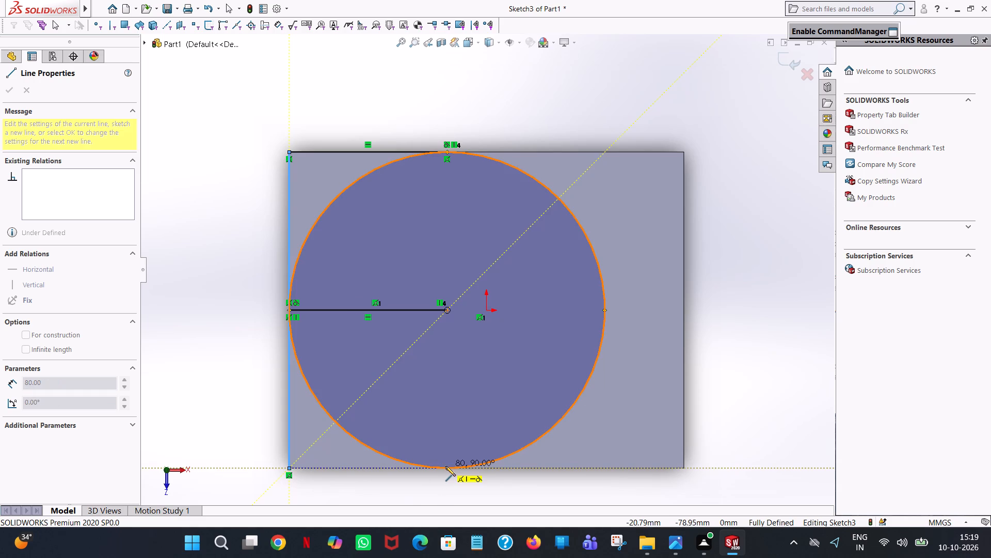
left_click(446, 469)
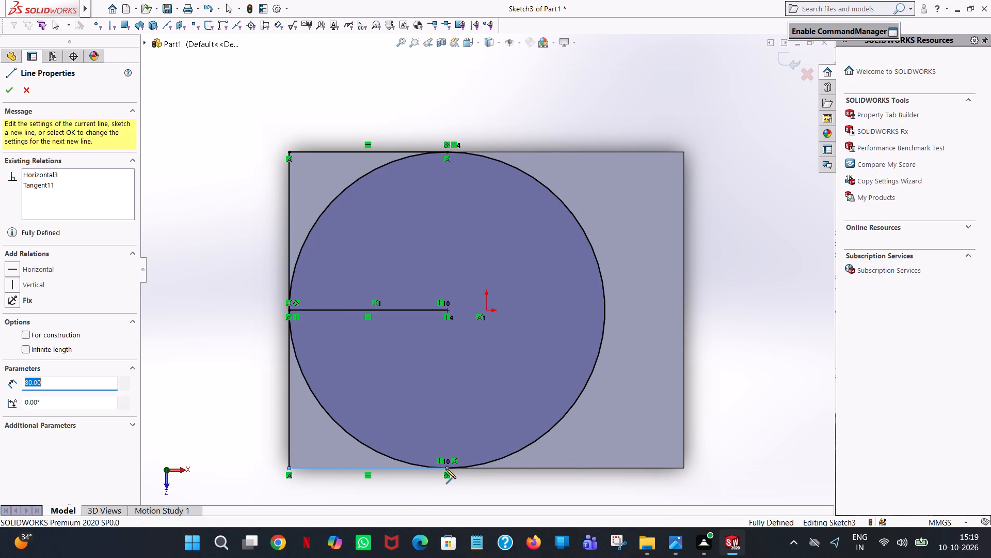
right_click(446, 469)
left_click(502, 420)
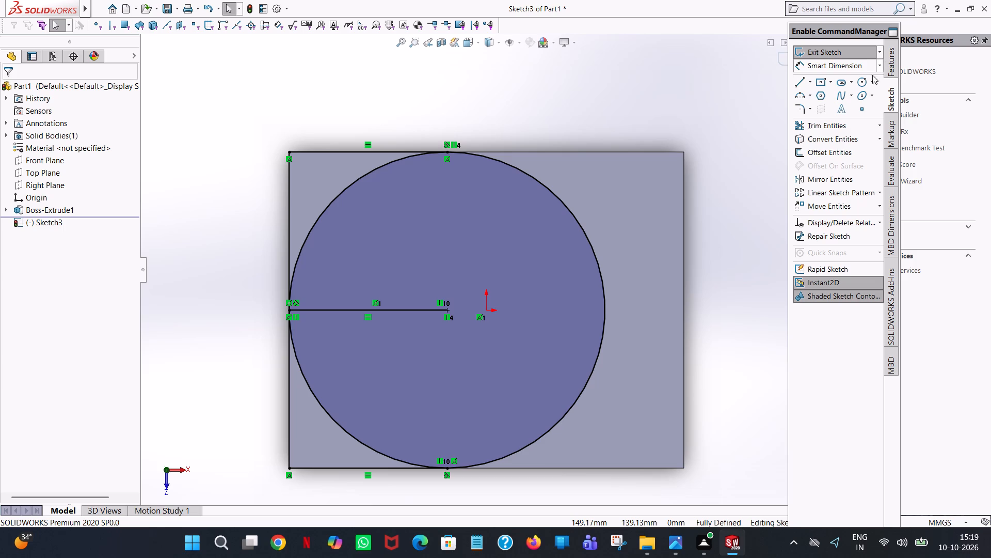
Trim away the right half of the circle, using Trim to closest.
left_click(841, 123)
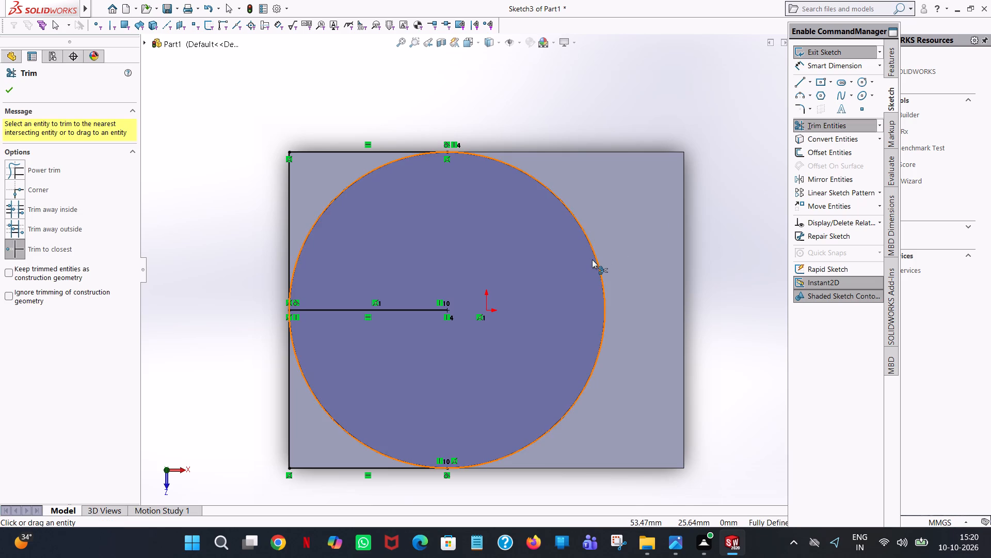
left_click(606, 305)
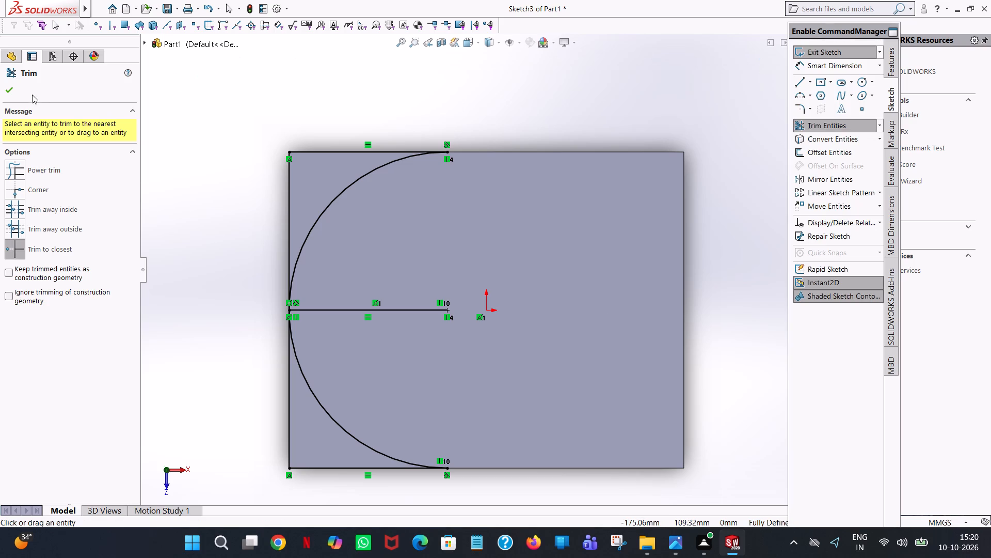
Cut-extrude the two corner regions outside the semicircular arc down through the block, with a blind depth of 98 mm.
left_click(14, 90)
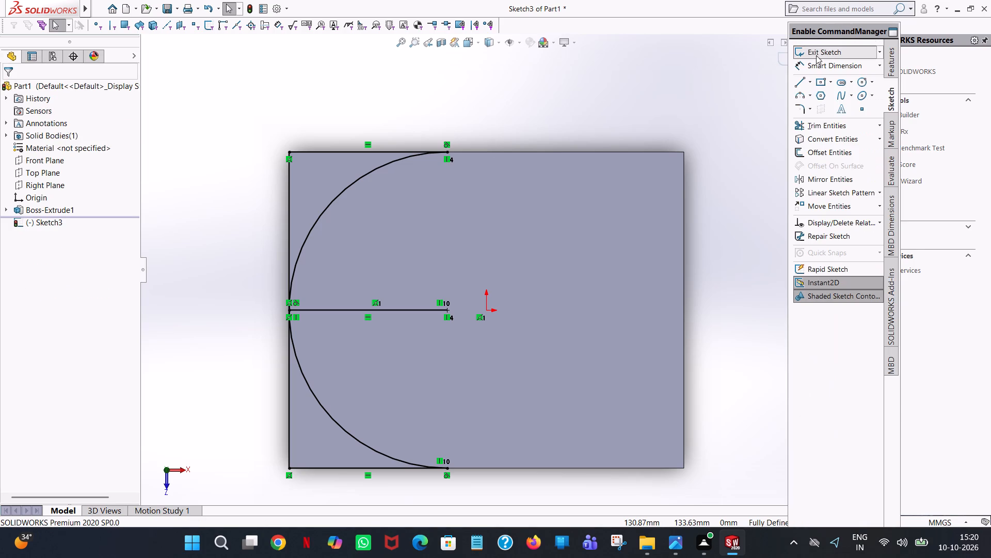
left_click(886, 49)
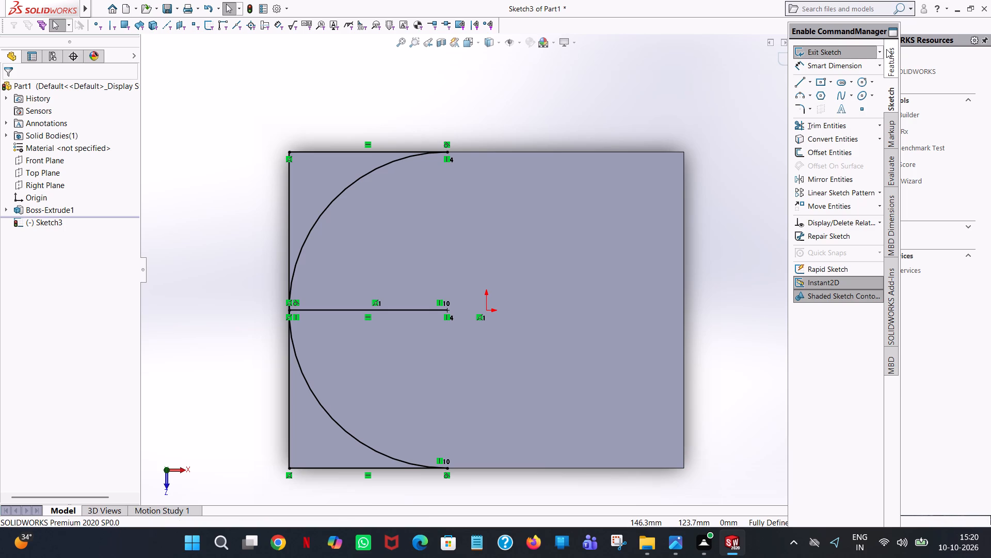
left_click(827, 126)
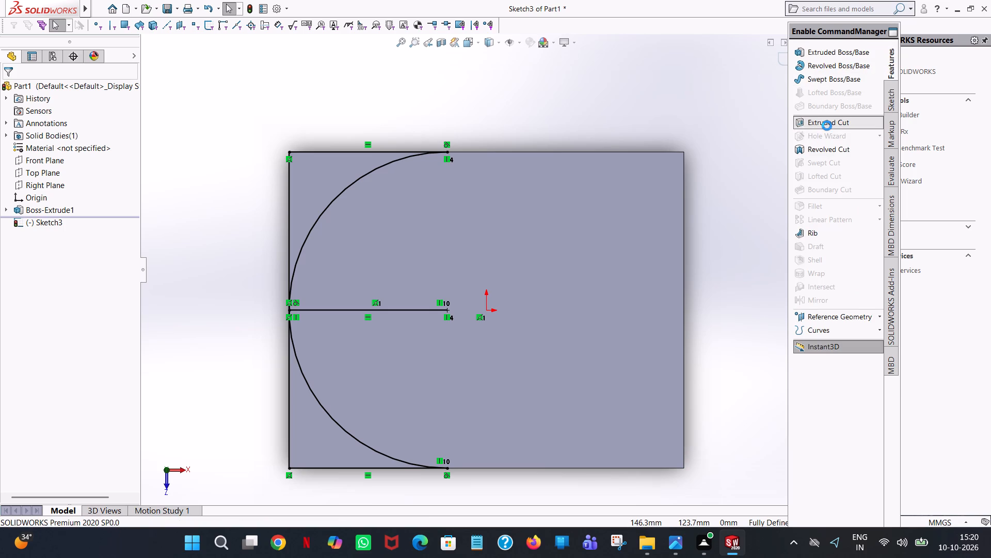
left_click(319, 174)
left_click(329, 452)
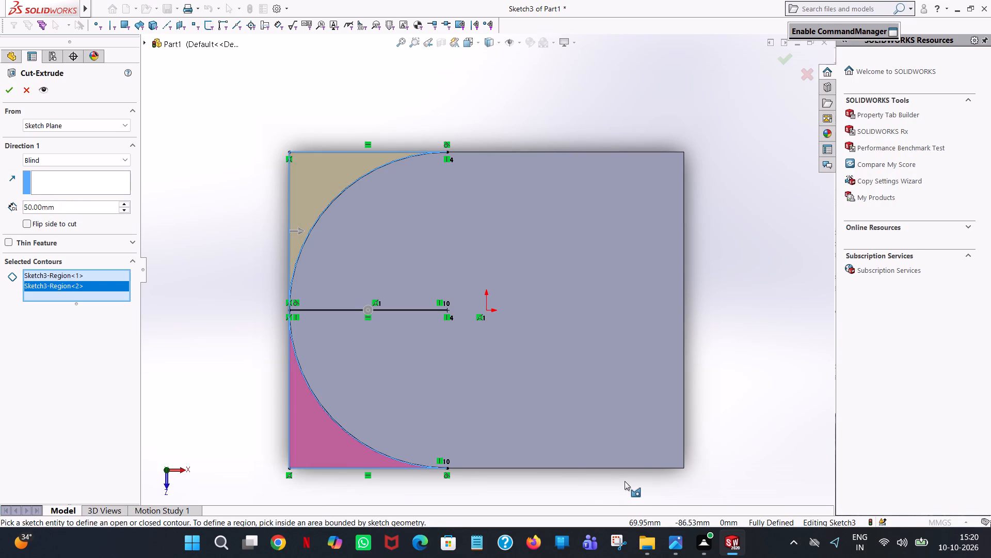
scroll(625, 481, "down", 1)
scroll(625, 481, "up", 1)
middle_click_drag(625, 481, 616, 300)
scroll(665, 453, "up", 1)
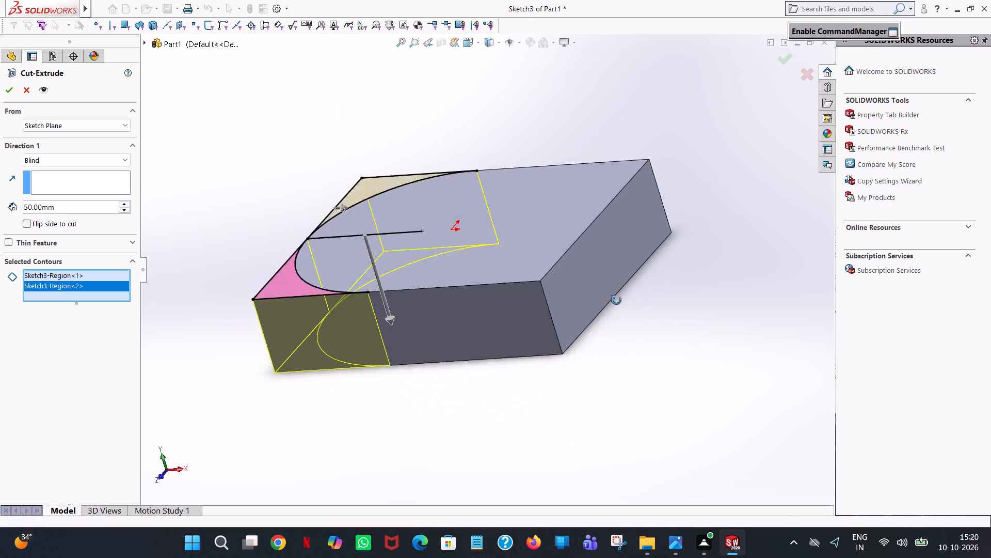
middle_click_drag(616, 300, 685, 254)
scroll(685, 254, "down", 1)
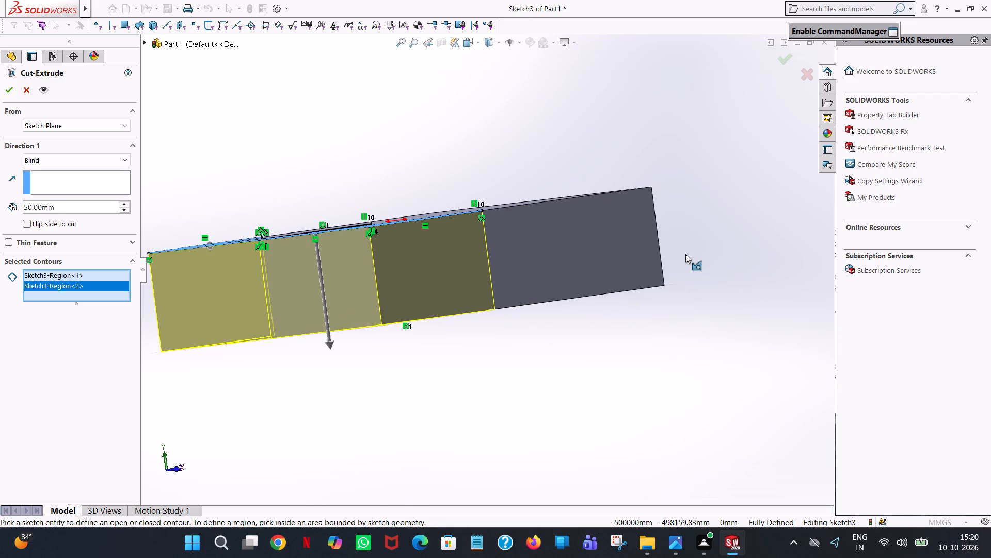
left_click_drag(329, 343, 337, 426)
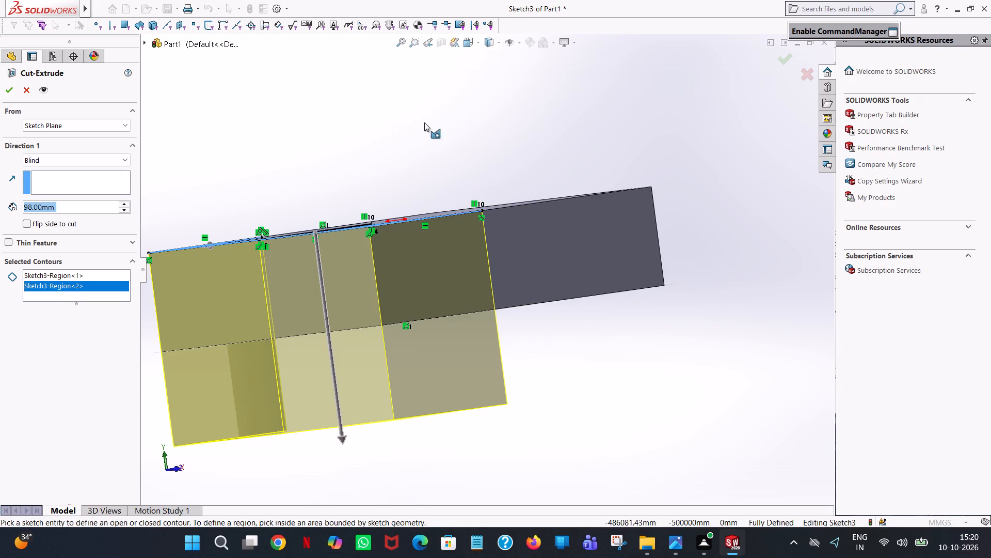
left_click(6, 92)
left_click(481, 123)
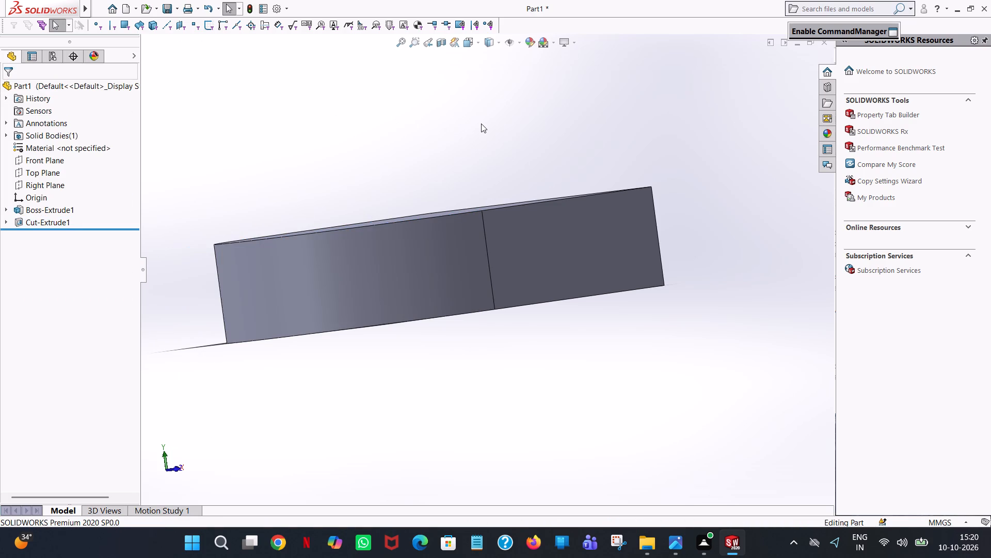
Start an Extruded Boss/Base sketch on the block's top face and view that face square-on.
middle_click_drag(457, 172, 455, 283)
right_click_drag(454, 274, 455, 283)
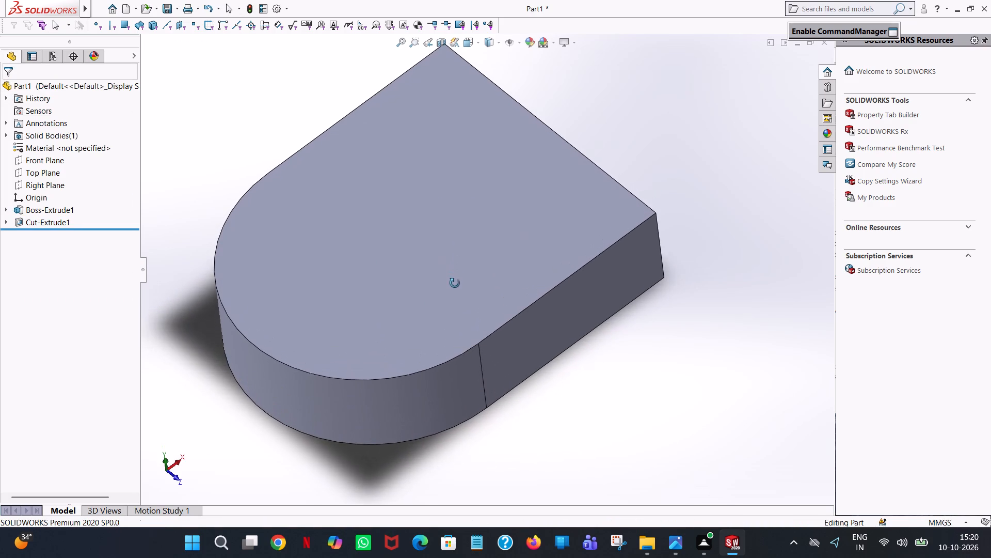
right_click_drag(455, 283, 455, 302)
middle_click_drag(455, 283, 455, 302)
right_click_drag(455, 302, 453, 321)
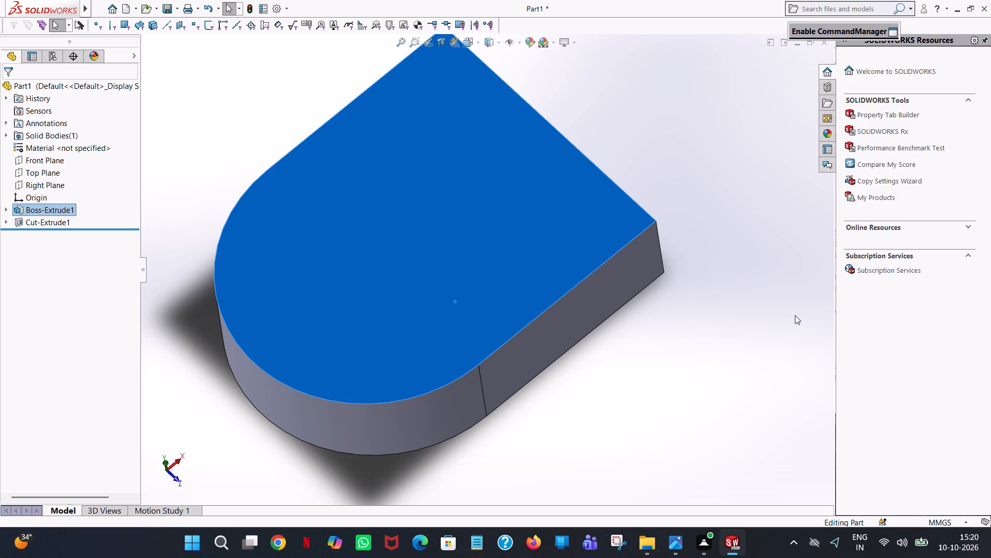
left_click(795, 315)
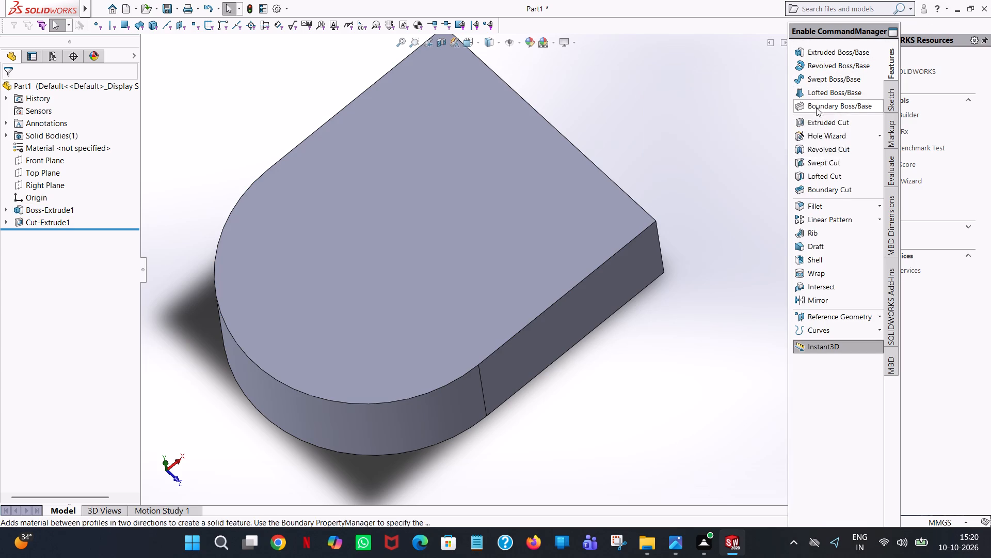
left_click(834, 57)
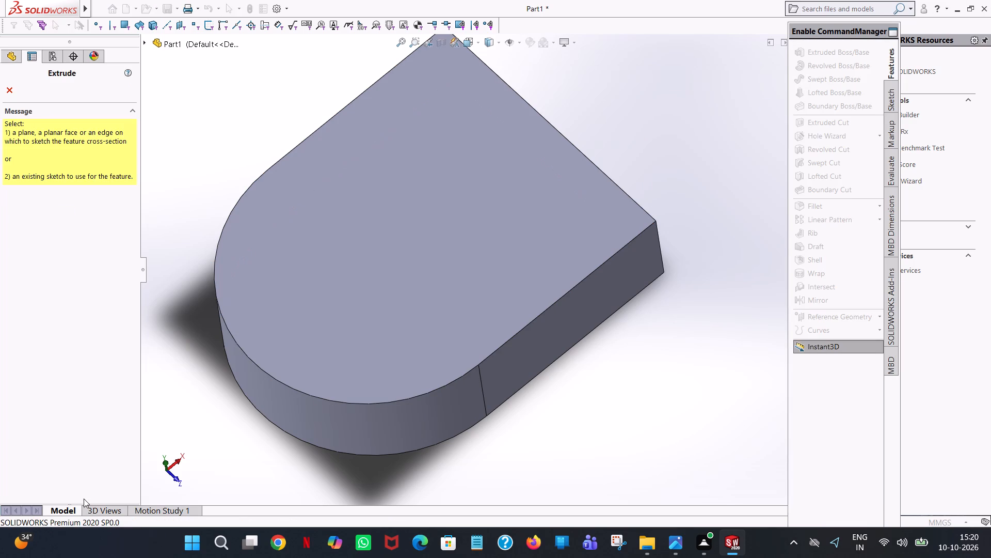
left_click(342, 291)
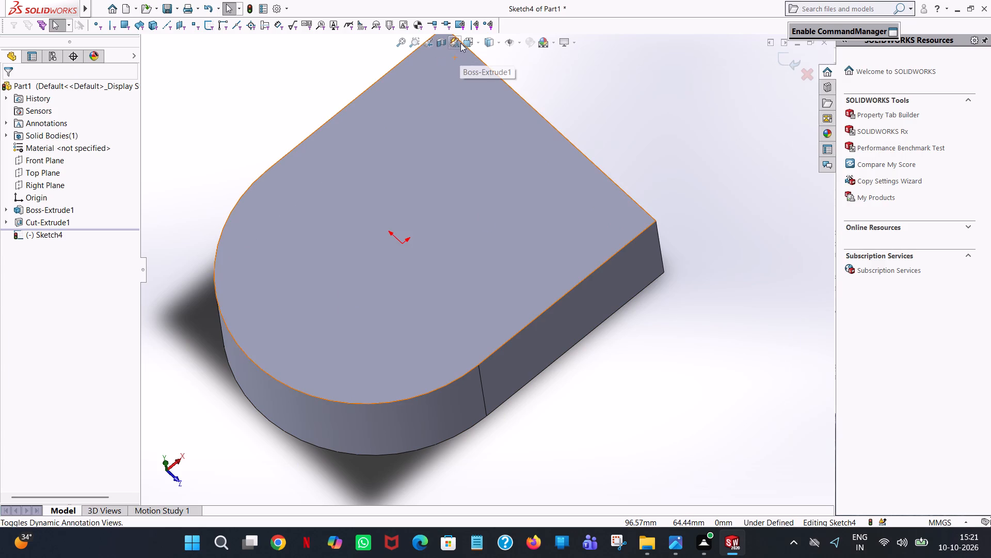
left_click(473, 49)
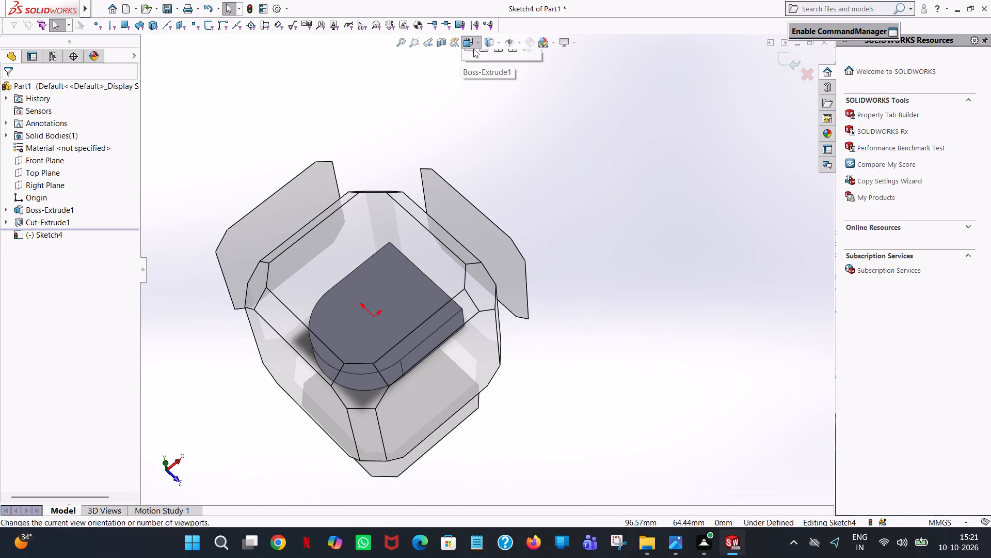
left_click(523, 94)
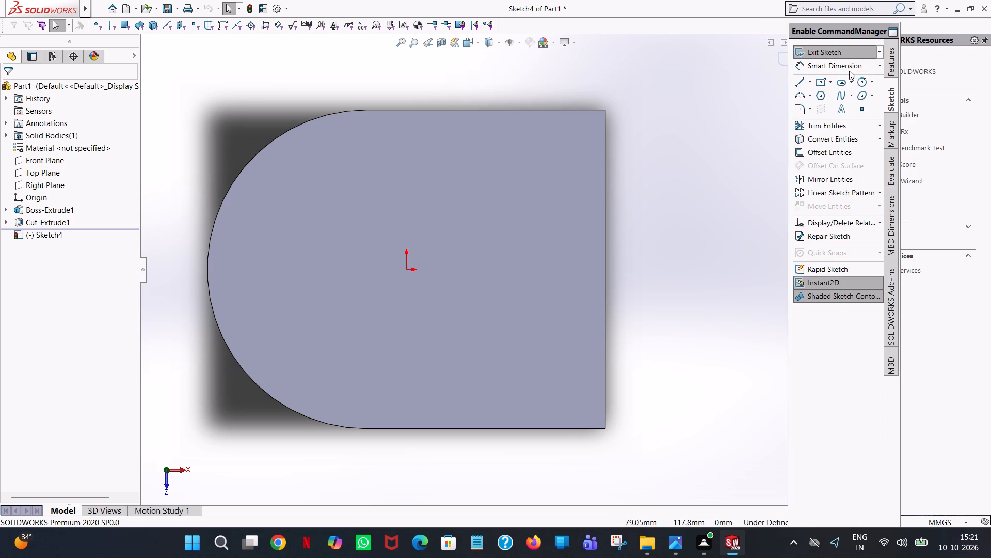
Sketch a circle centred on the rounded end's arc centre and set its radius to 130/2, giving 65 mm.
left_click(860, 79)
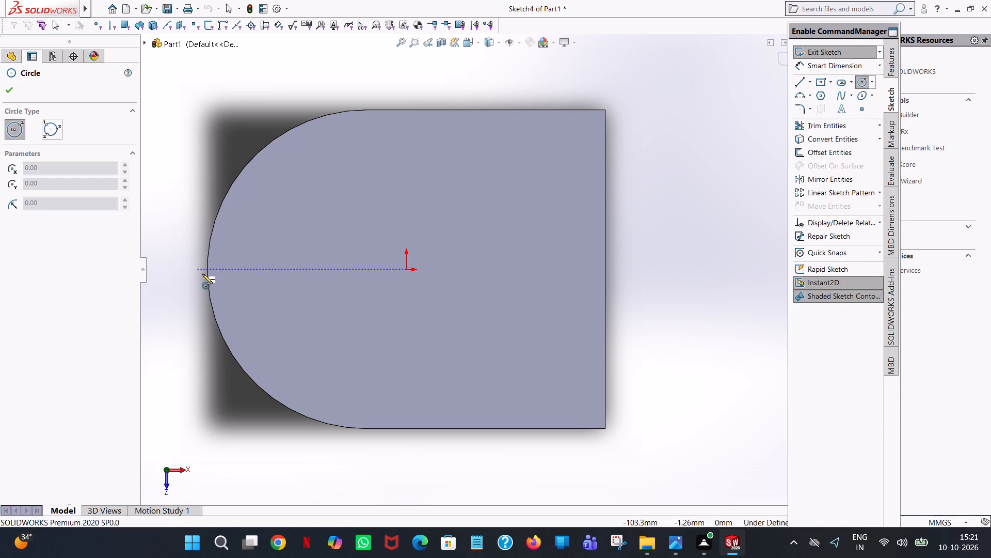
left_click(365, 268)
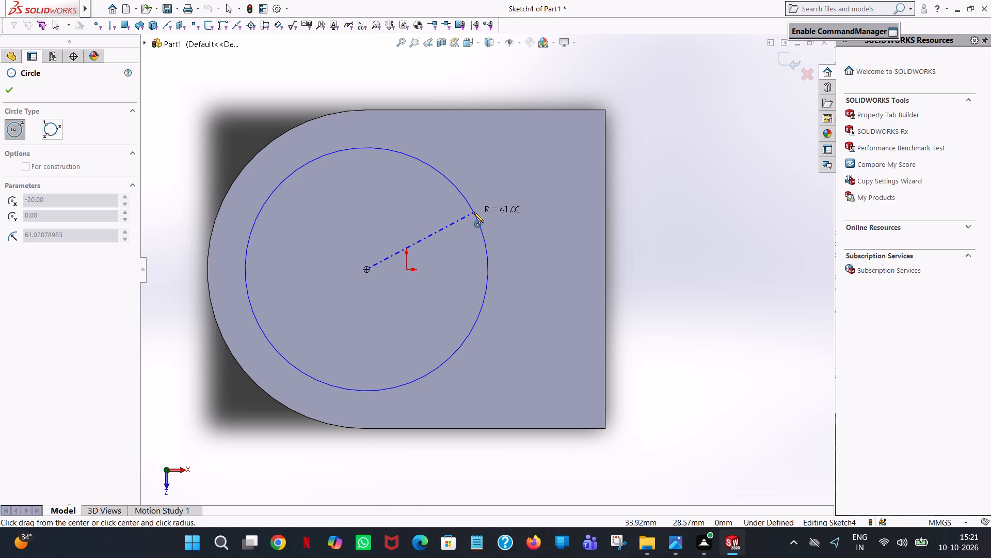
right_click(474, 212)
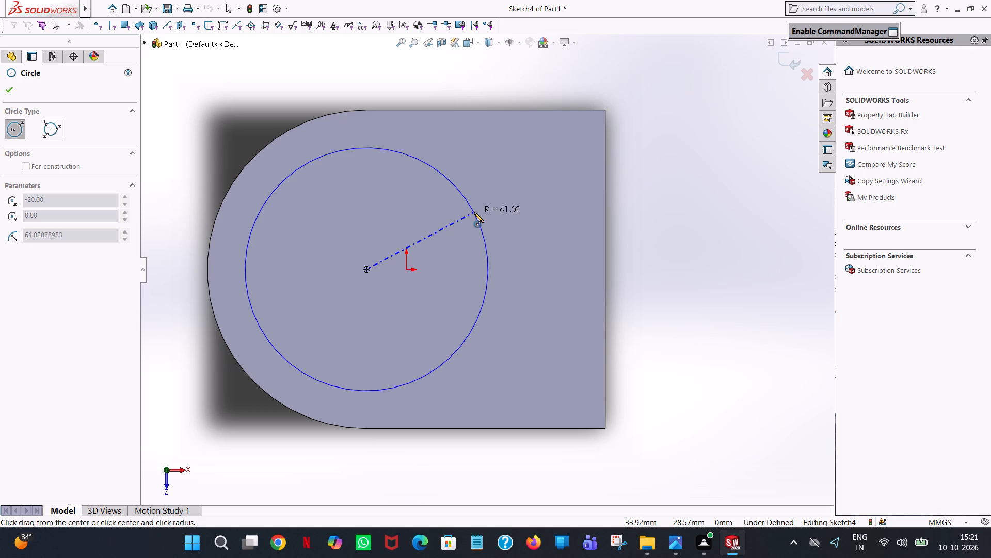
left_click(474, 212)
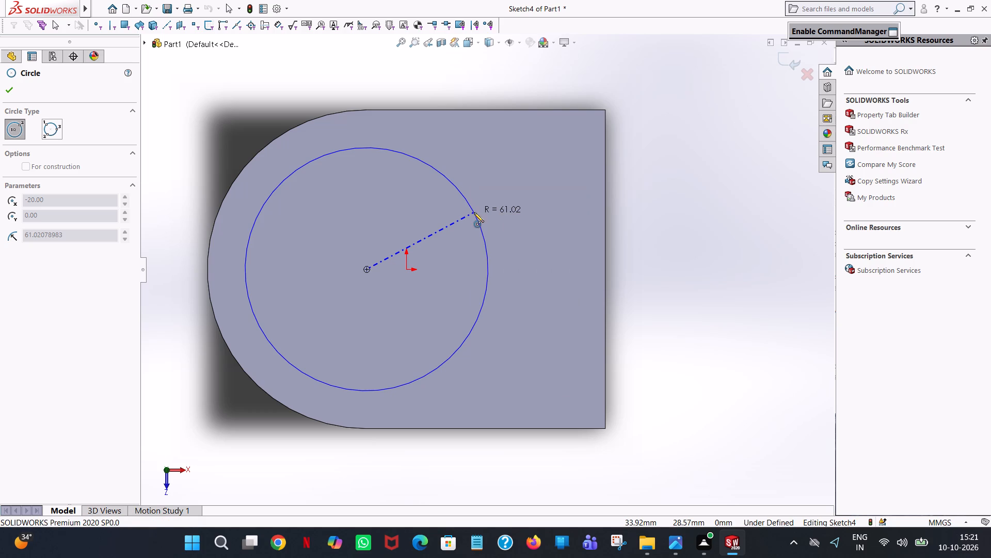
left_click(474, 212)
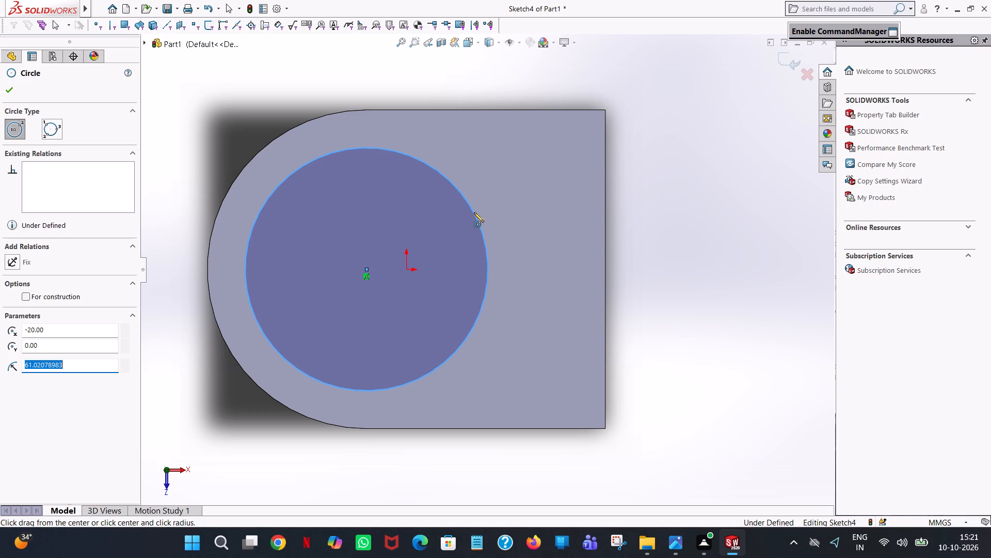
type("130/")
key("2")
key("Return")
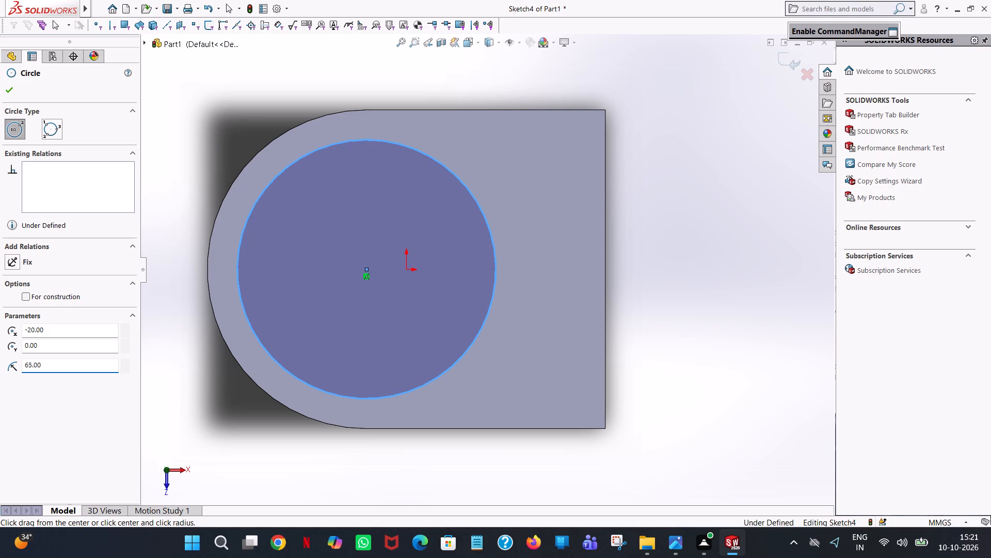
right_click(474, 212)
left_click(508, 226)
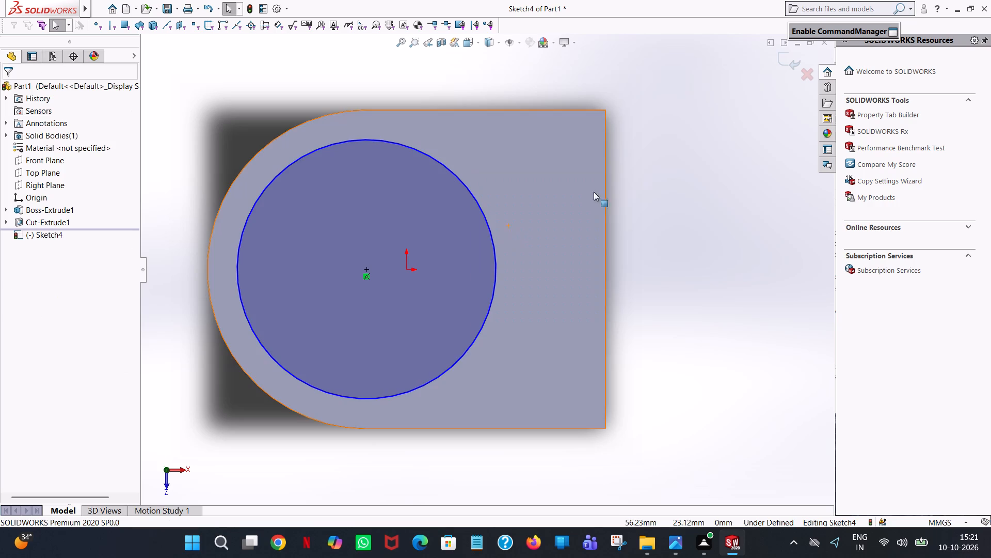
Cut-extrude the 65 mm radius circle into the block as a blind pocket 35 mm deep.
left_click(890, 65)
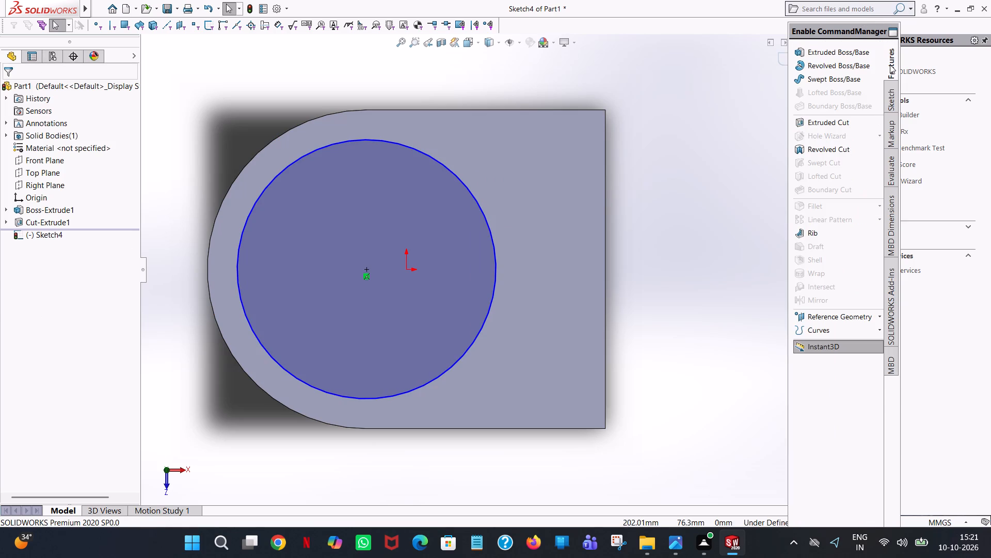
left_click(828, 122)
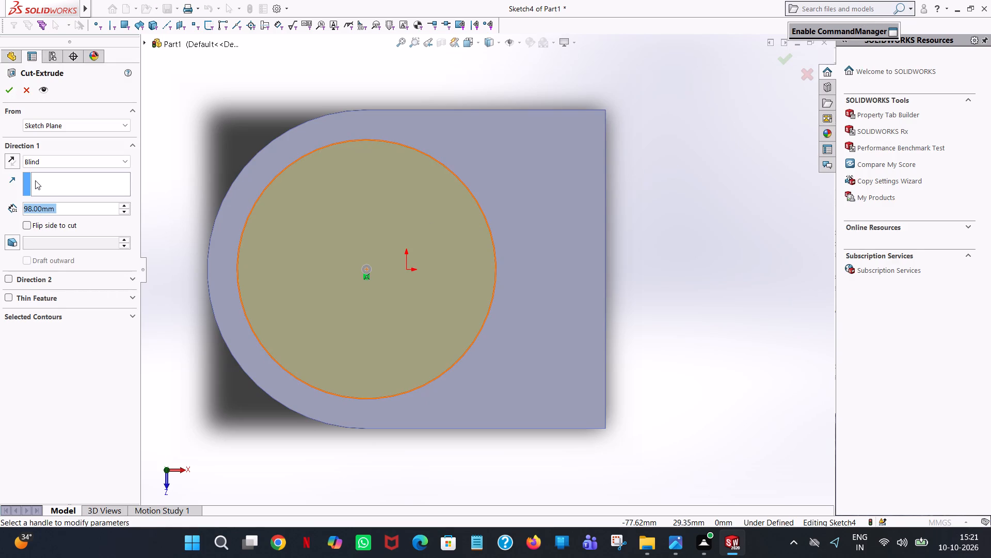
key("3")
key("5")
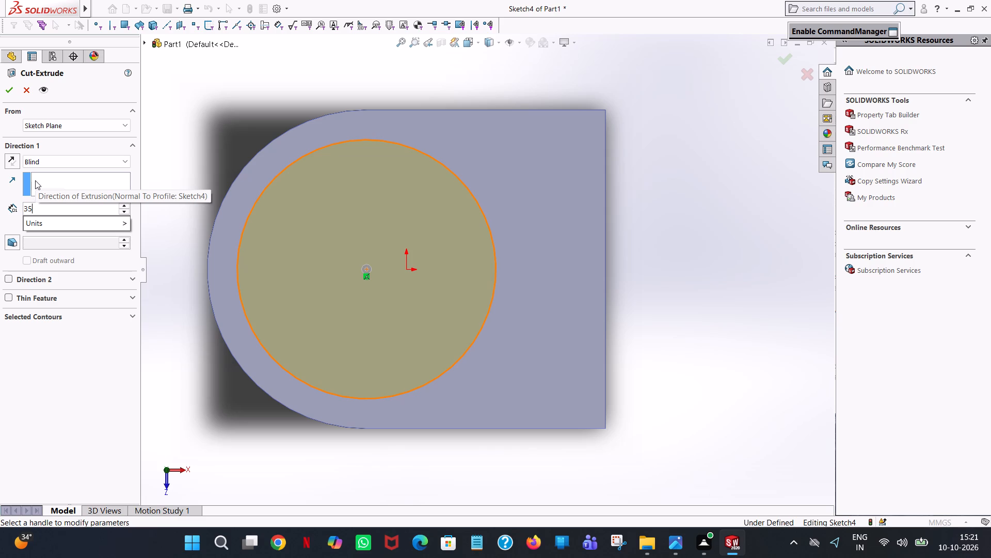
left_click(741, 305)
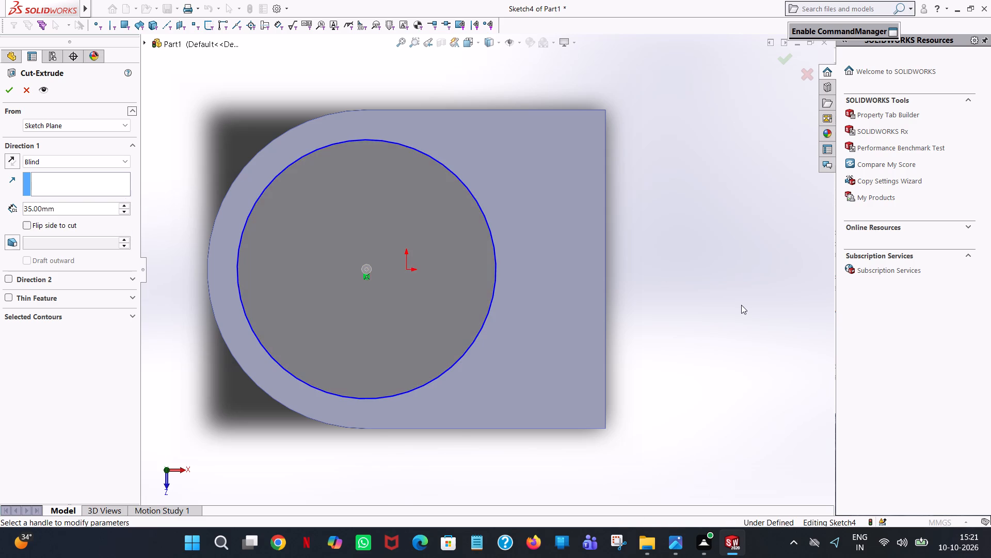
scroll(740, 305, "up", 1)
middle_click_drag(723, 293, 722, 123)
scroll(695, 262, "up", 1)
scroll(722, 123, "up", 1)
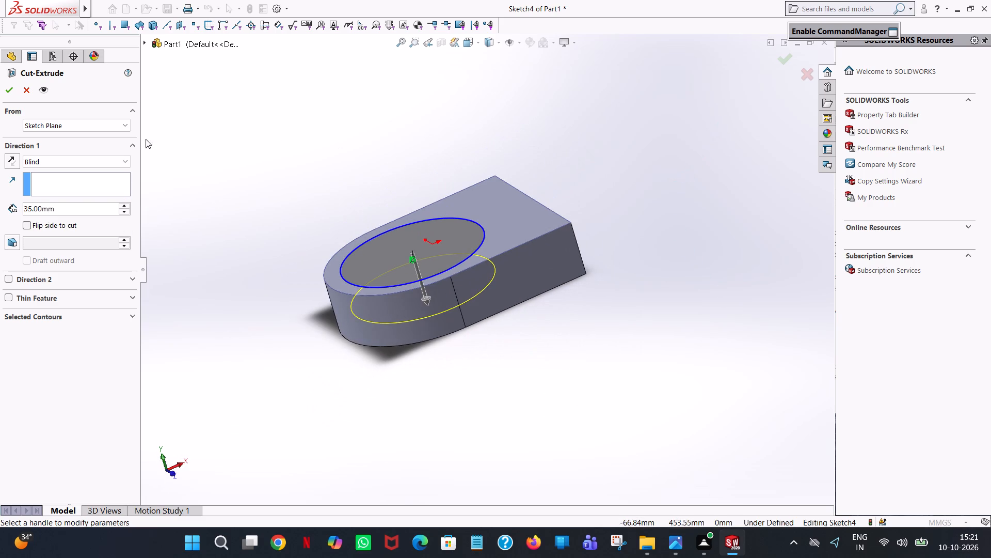
left_click(5, 92)
Examine the circular pocket and the rounded block from above and from the side.
middle_click_drag(564, 197, 507, 185)
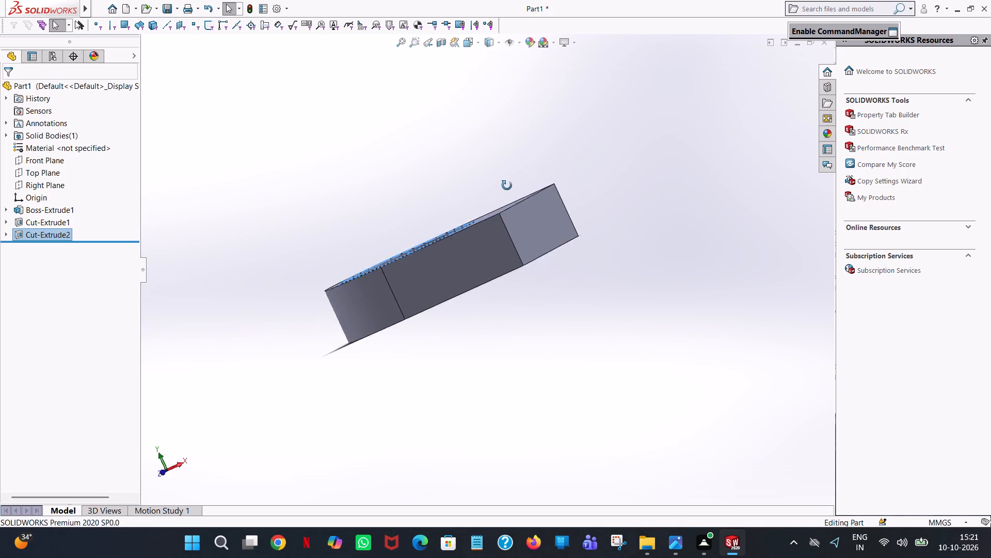
middle_click_drag(507, 185, 566, 299)
scroll(566, 299, "up", 1)
left_click(596, 218)
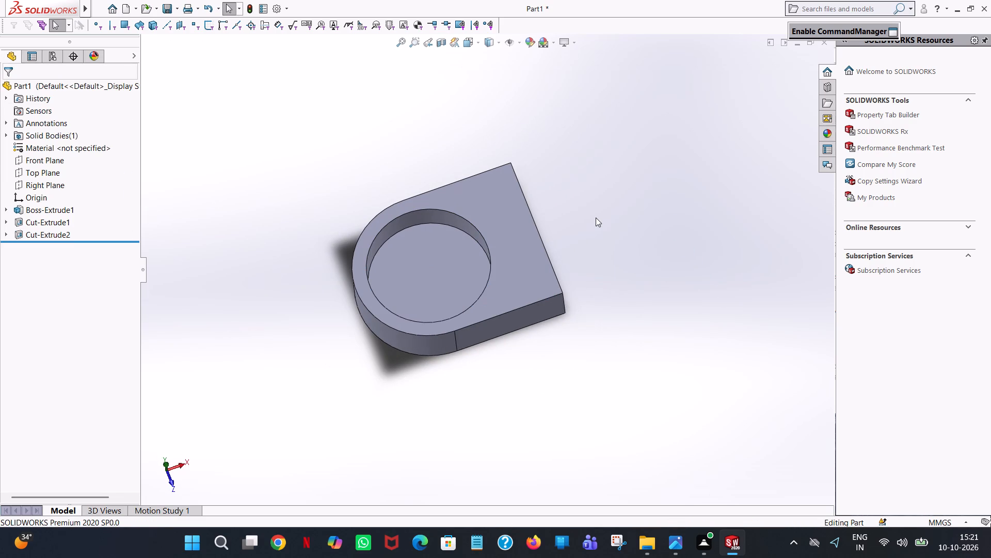
scroll(596, 218, "down", 6)
scroll(548, 248, "up", 6)
scroll(254, 322, "down", 3)
middle_click_drag(356, 311, 367, 257)
scroll(356, 311, "up", 1)
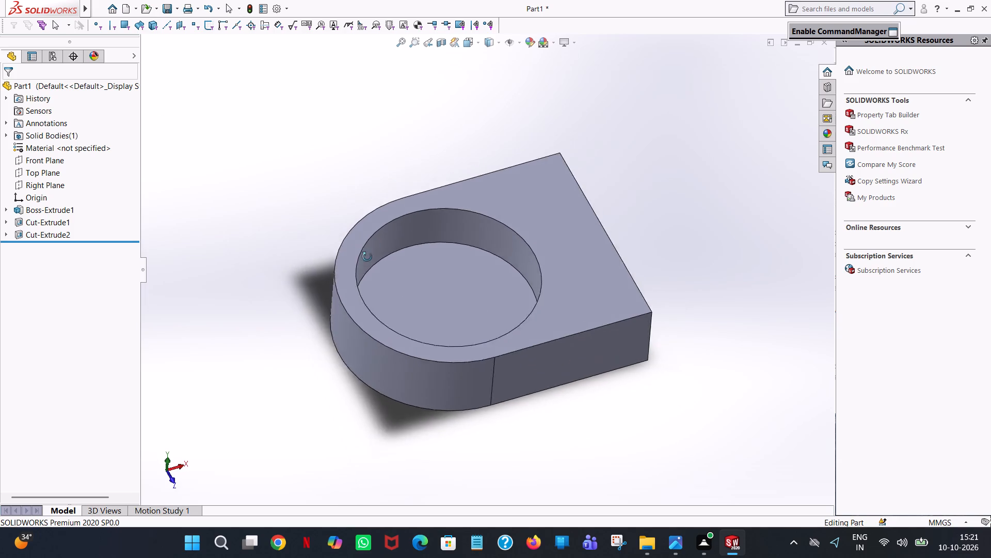
middle_click_drag(367, 257, 343, 185)
scroll(344, 186, "up", 1)
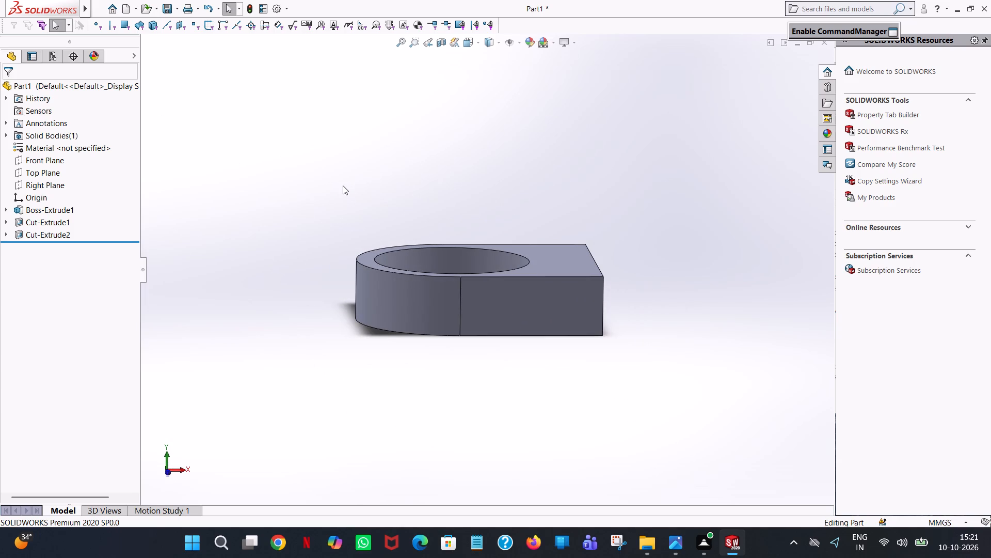
scroll(343, 185, "up", 1)
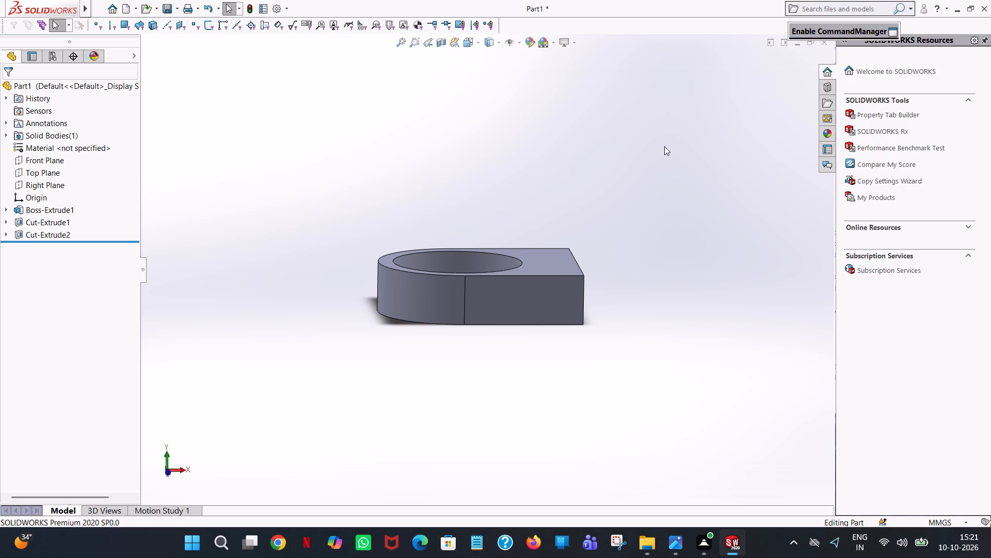
scroll(652, 153, "up", 1)
middle_click_drag(652, 153, 618, 288)
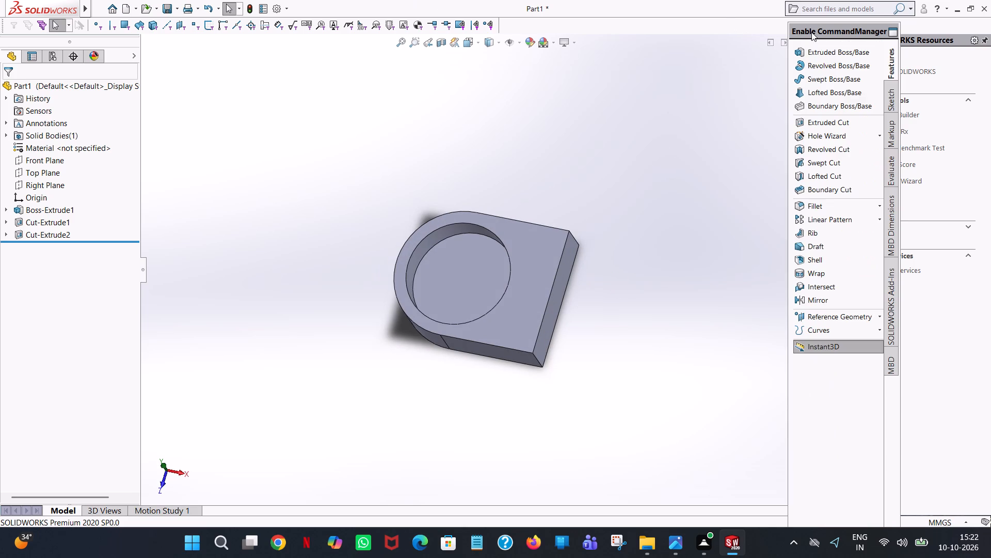
Start an Extruded Cut sketch on the circular pocket's floor and view that face square-on.
left_click(822, 127)
left_click(432, 276)
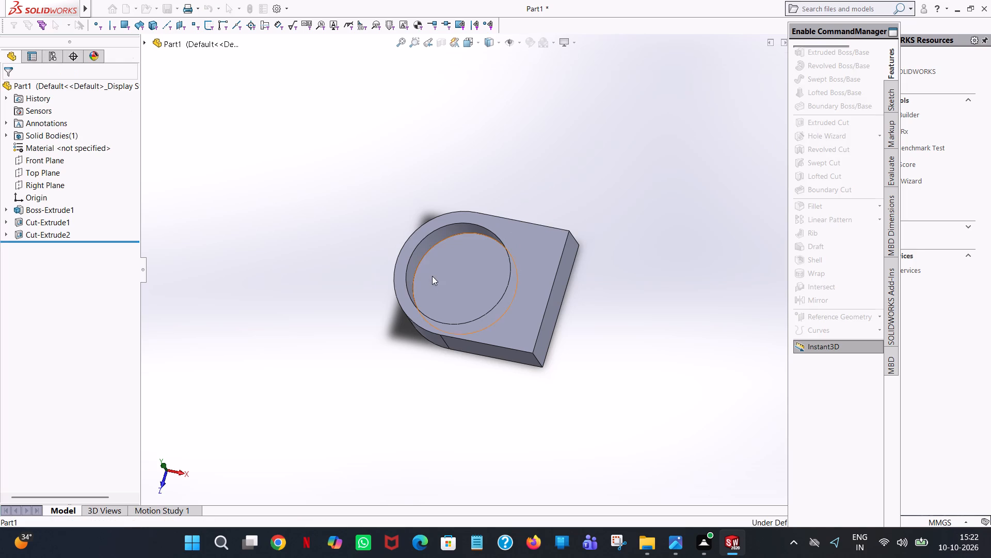
middle_click_drag(571, 211, 590, 256)
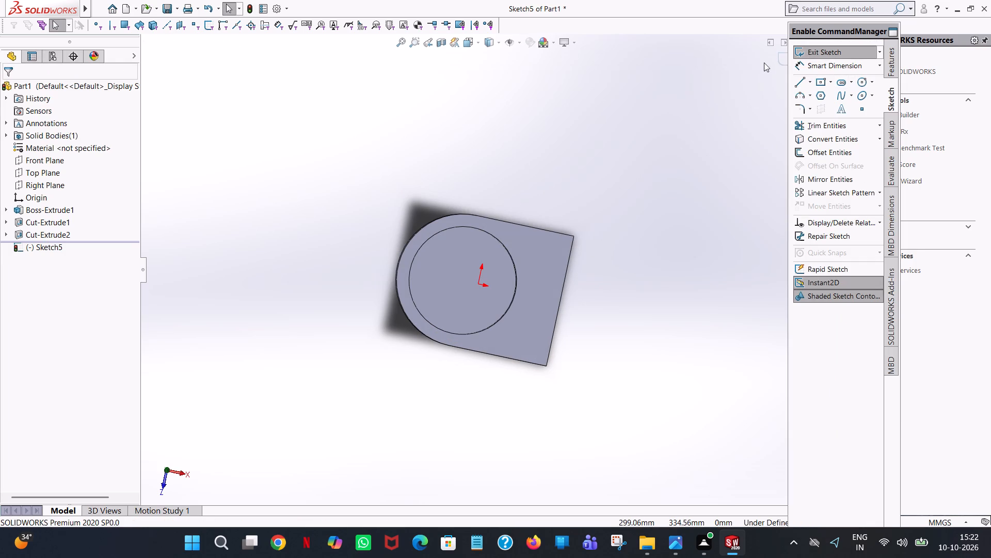
left_click(476, 39)
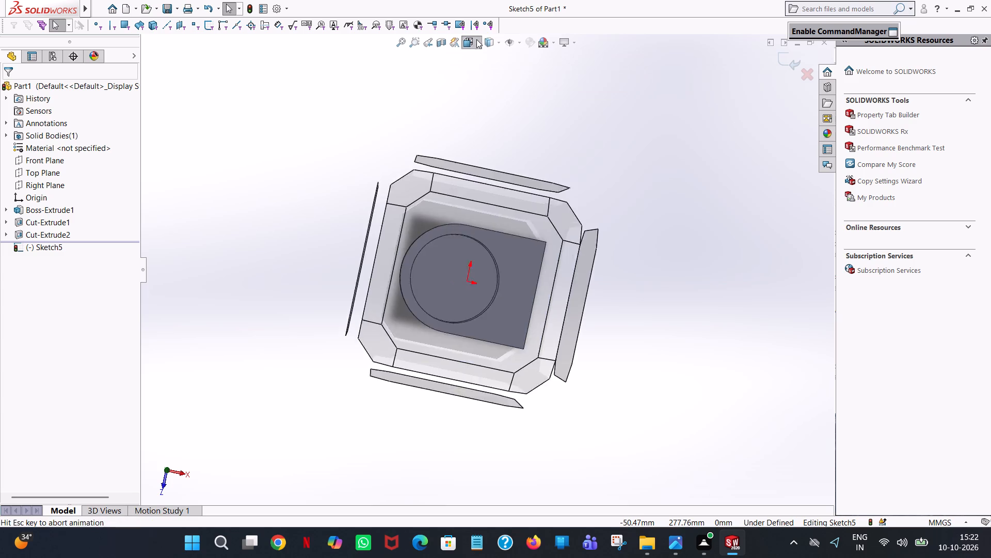
left_click(523, 102)
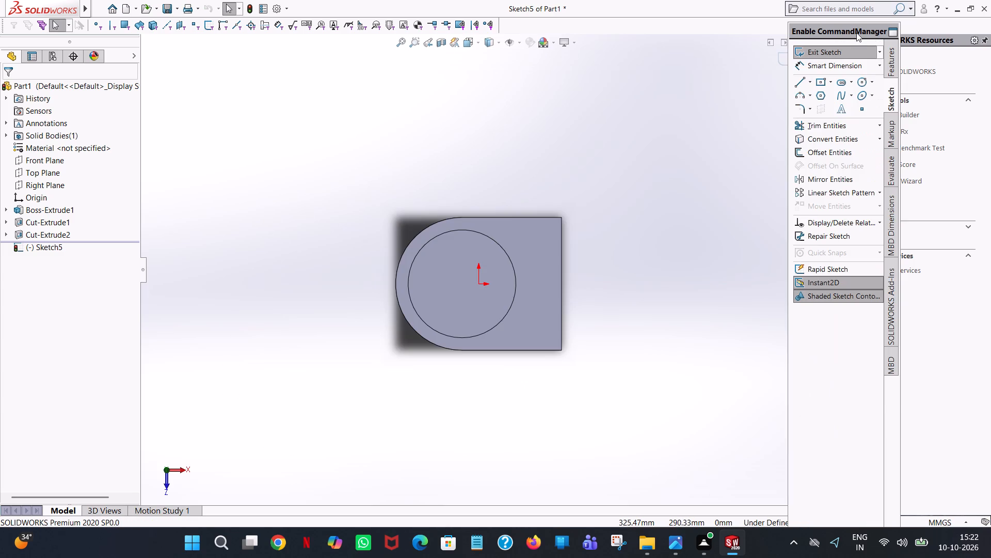
Sketch a circle centred on the circular pocket's centre and set its radius to 25 mm.
left_click(865, 82)
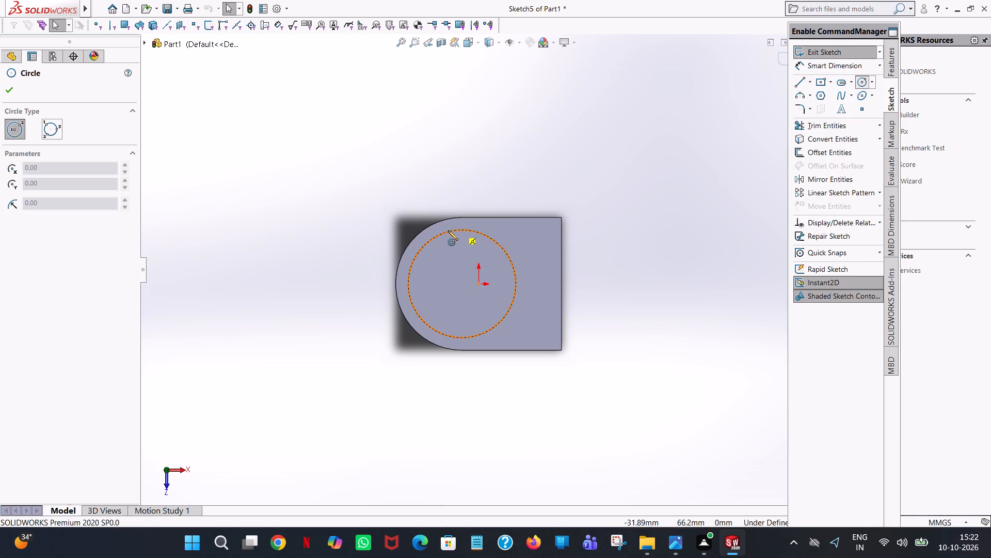
left_click(462, 284)
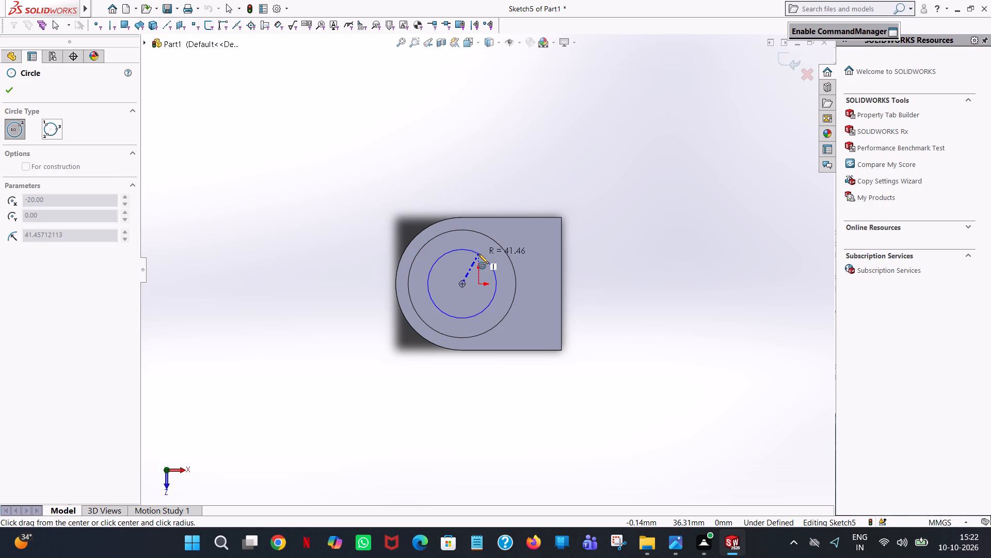
left_click(478, 254)
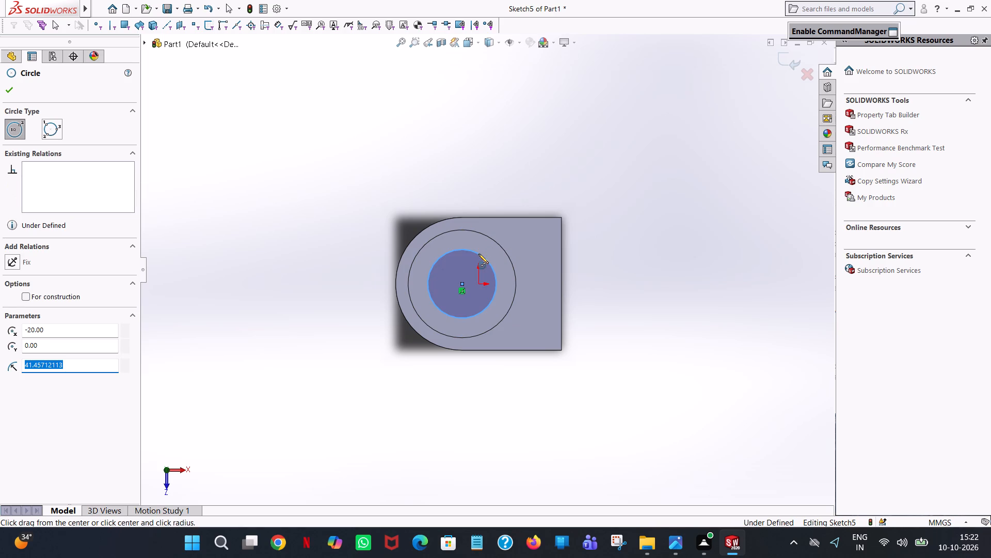
type("25")
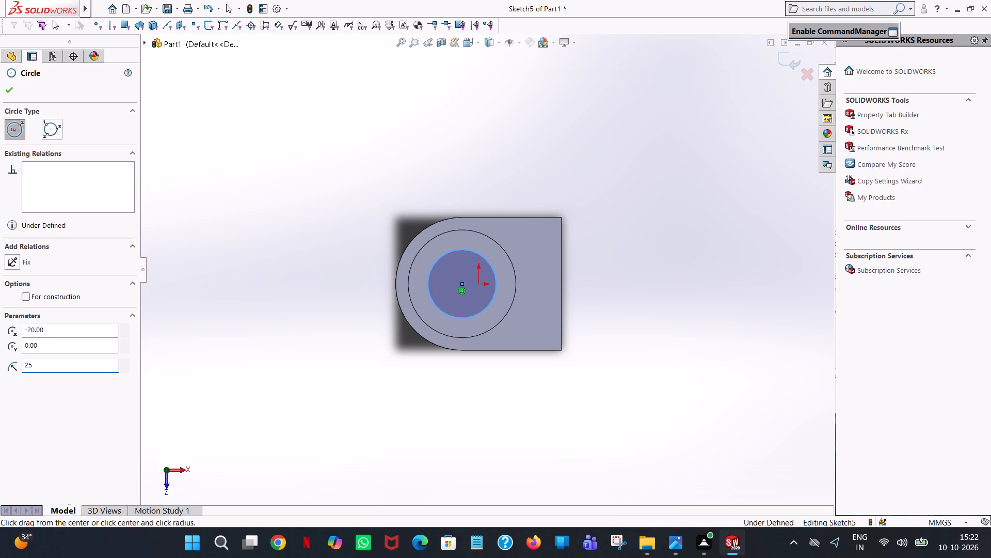
key("Return")
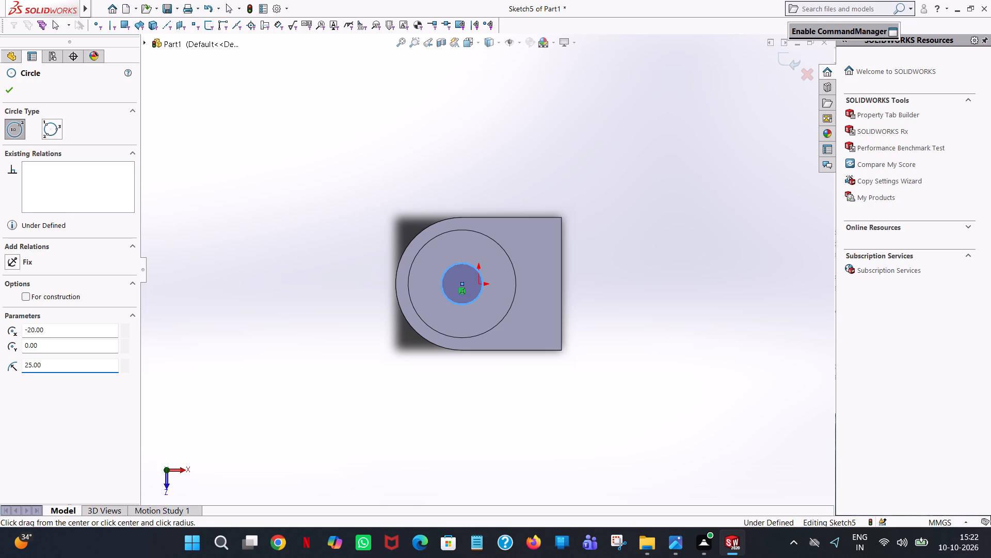
left_click(7, 88)
left_click(563, 236)
Add a diameter dimension to the circle on the pocket floor, placing it outside the block.
middle_click_drag(587, 324, 626, 176)
scroll(587, 324, "up", 1)
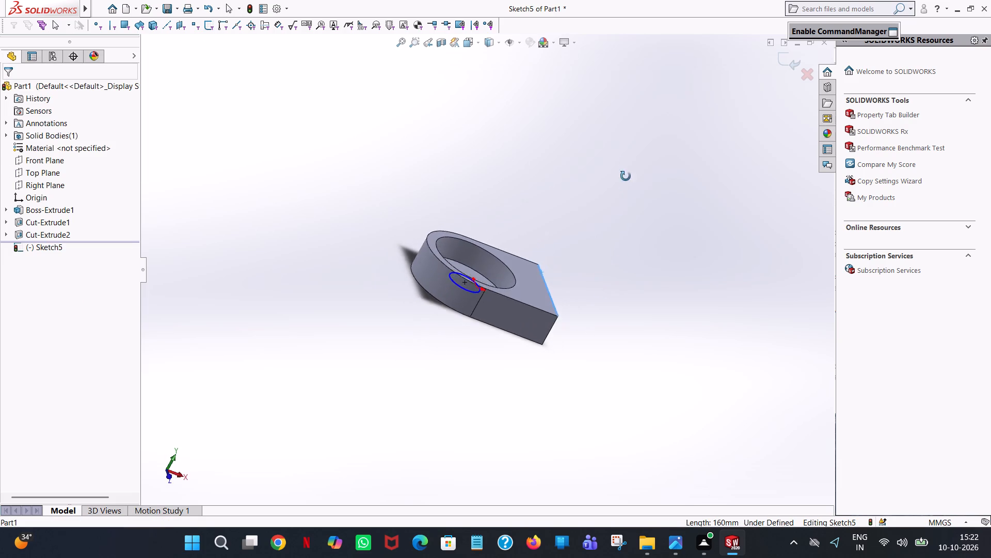
middle_click_drag(626, 176, 626, 156)
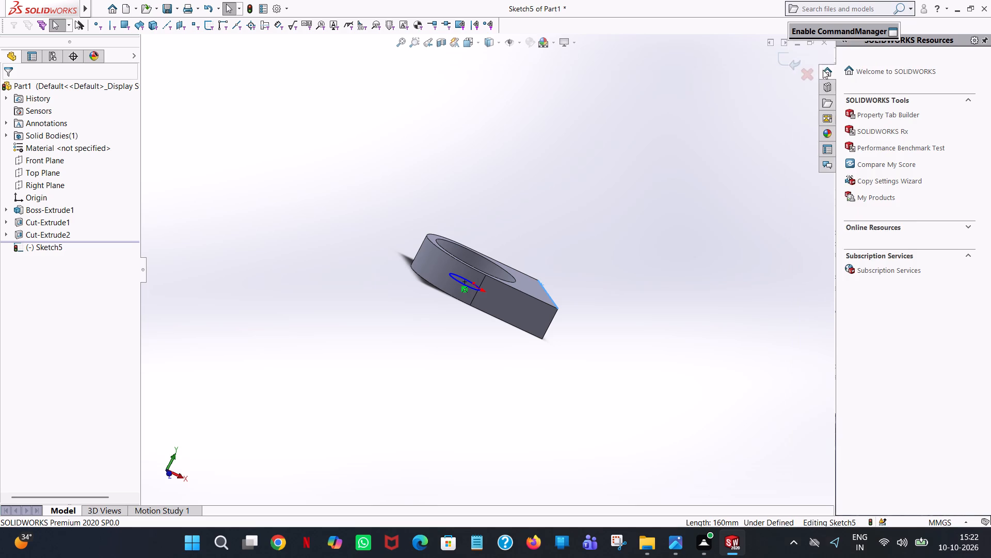
left_click(844, 68)
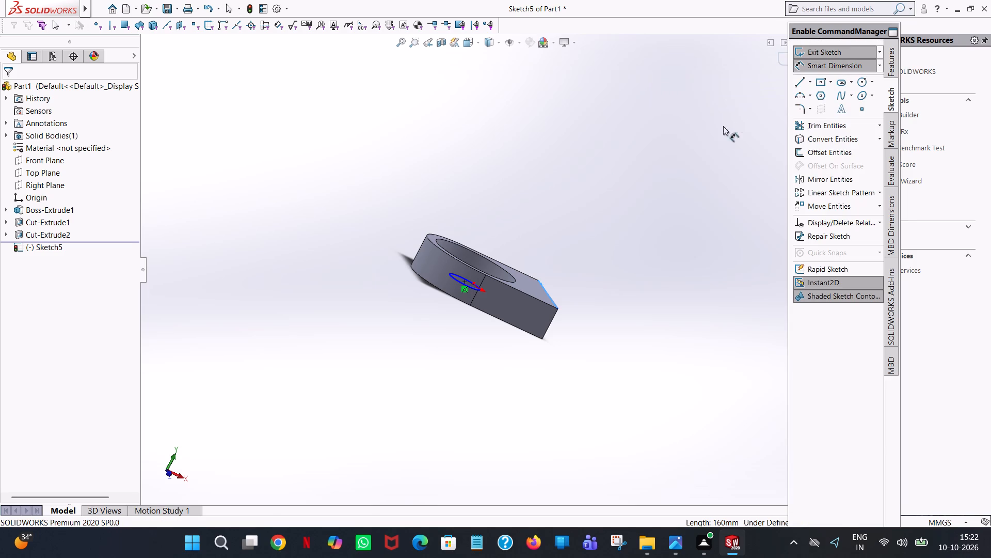
scroll(578, 174, "up", 1)
middle_click_drag(497, 386, 466, 463)
scroll(466, 463, "up", 1)
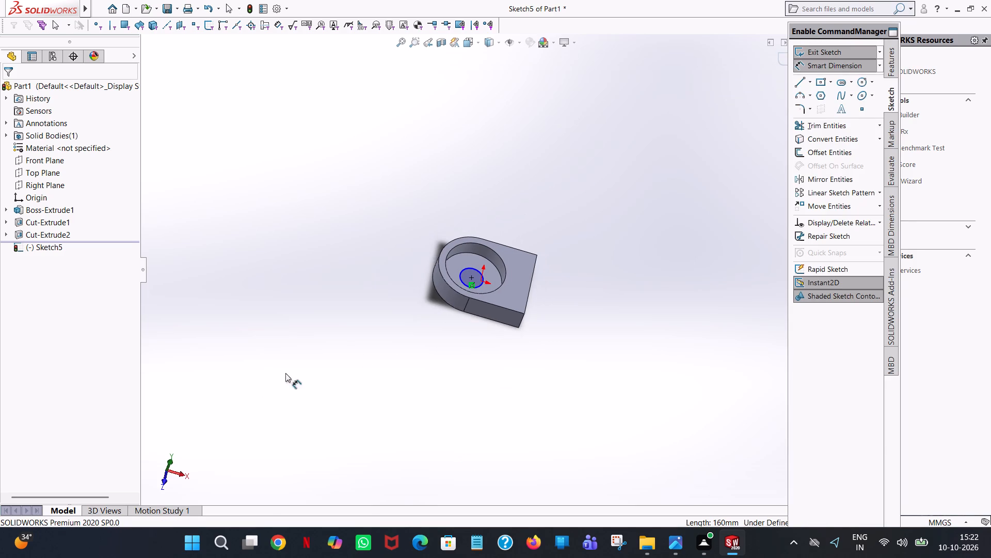
scroll(332, 359, "down", 2)
scroll(529, 260, "down", 6)
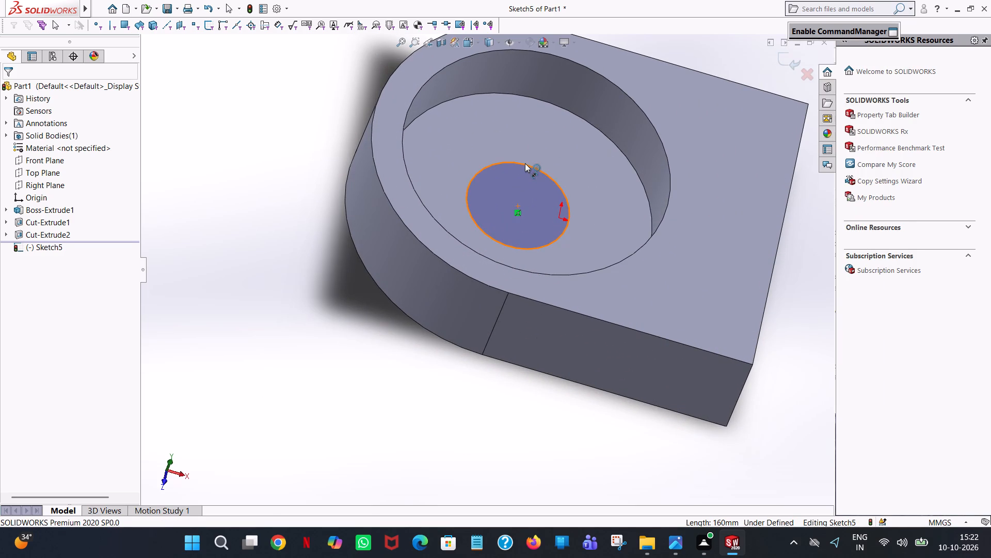
left_click(525, 163)
left_click(299, 230)
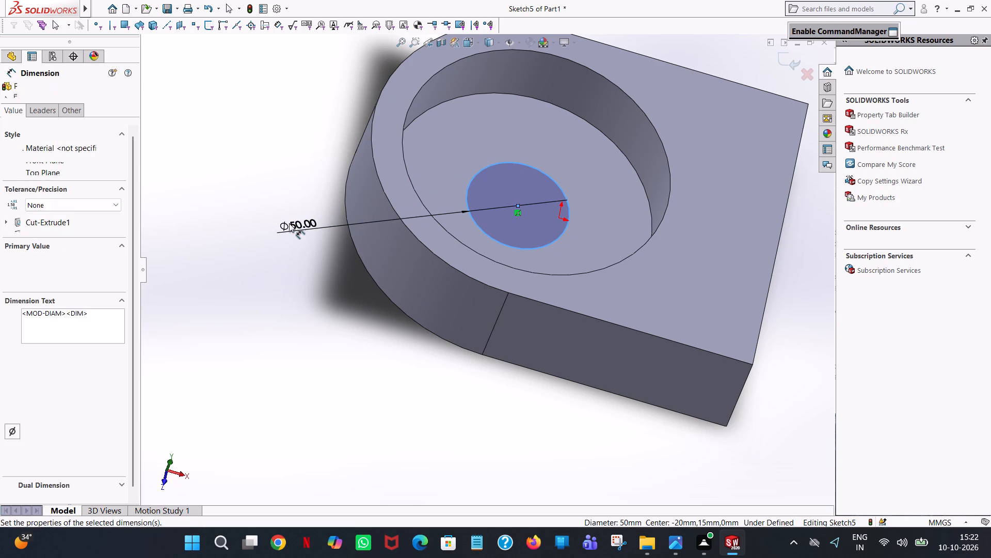
left_click(251, 212)
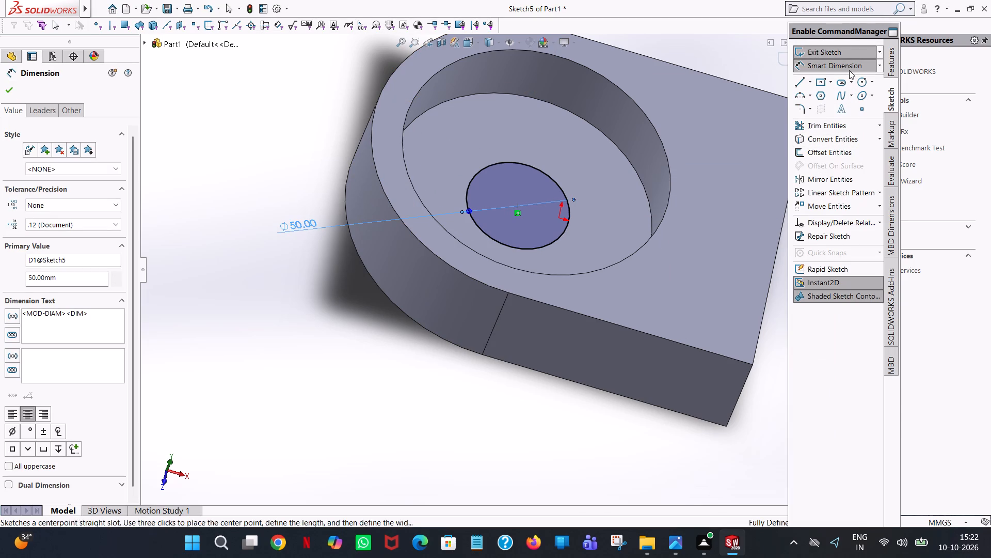
left_click(849, 70)
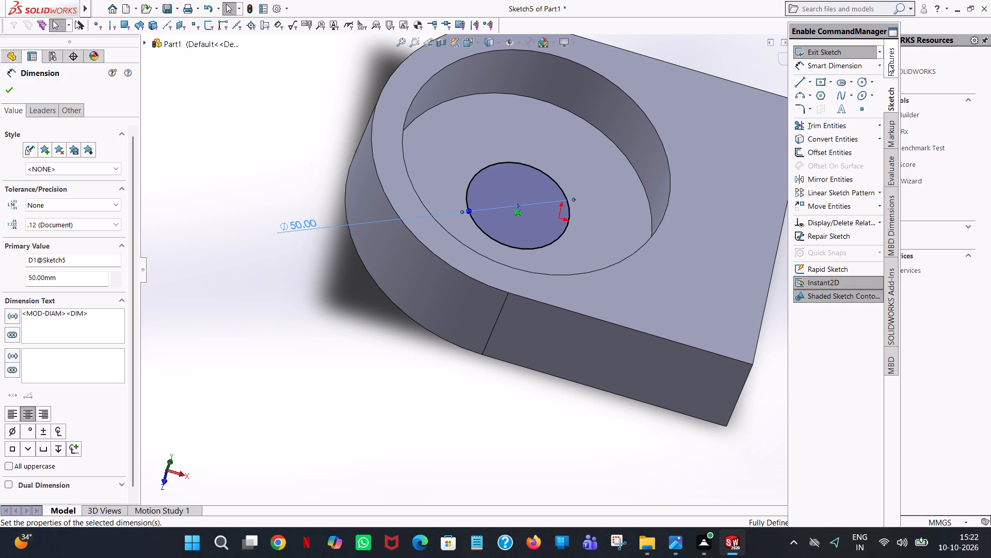
Cut-extrude the 50 mm diameter circle through the pocket floor with a blind depth of 35 mm.
left_click(888, 64)
left_click(853, 125)
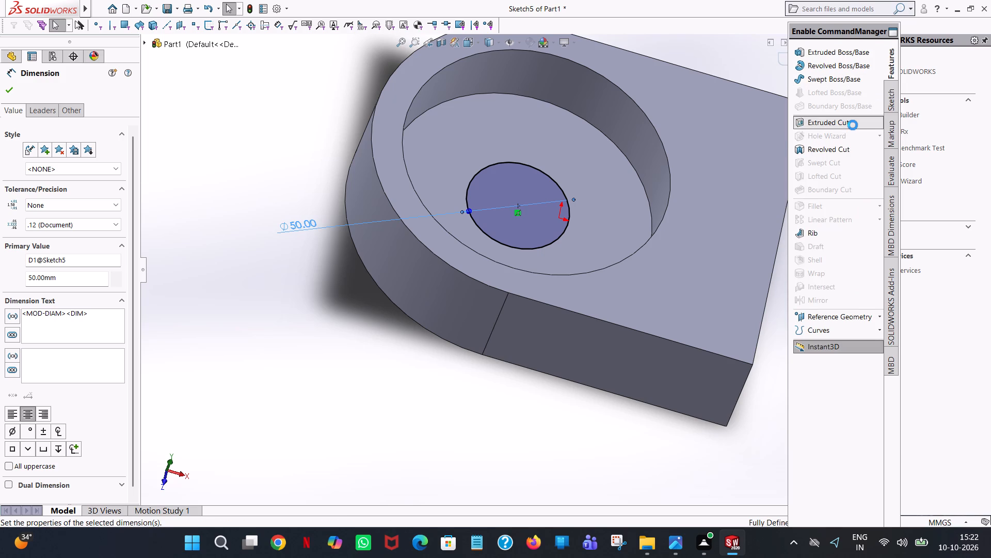
middle_click_drag(492, 323, 577, 237)
scroll(577, 237, "up", 1)
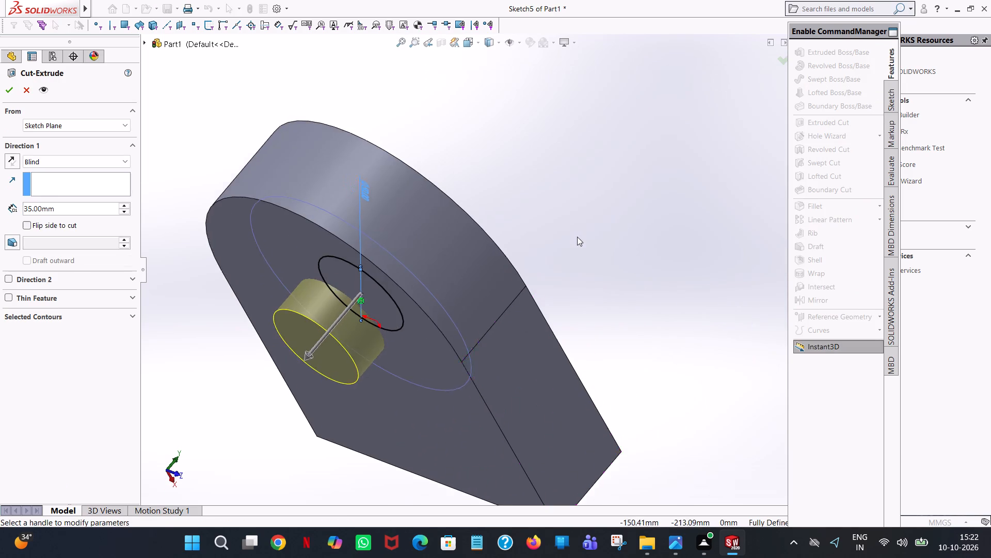
left_click(9, 87)
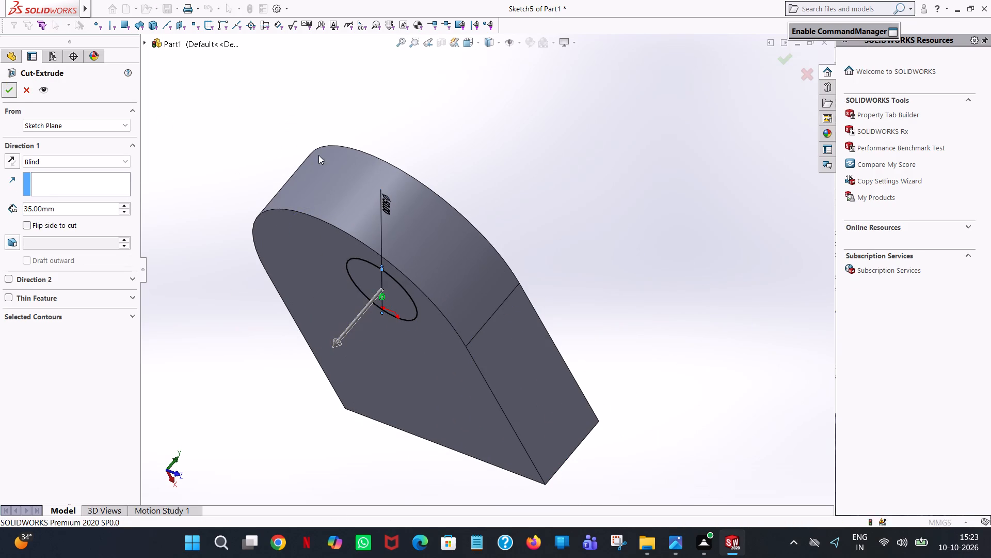
left_click(469, 183)
Examine the pocket and the central hole in its floor from several angles.
scroll(469, 183, "up", 1)
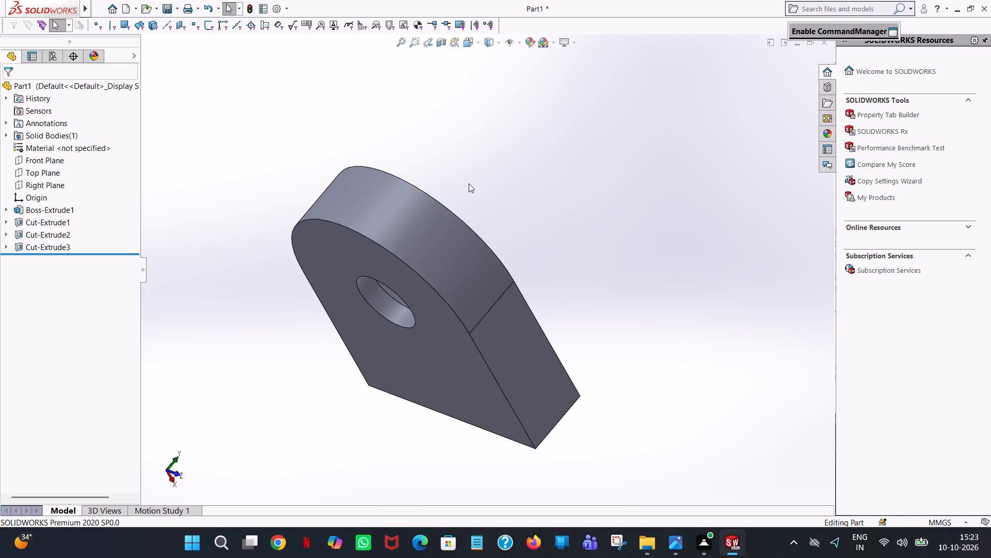
scroll(469, 183, "up", 1)
middle_click_drag(469, 183, 359, 213)
scroll(359, 213, "down", 1)
scroll(359, 213, "up", 2)
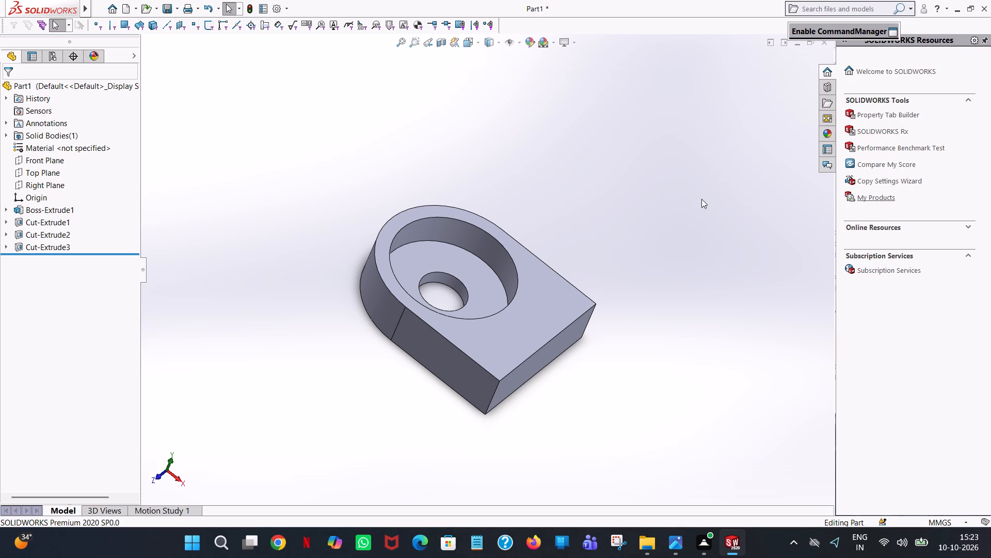
middle_click_drag(564, 315, 545, 459)
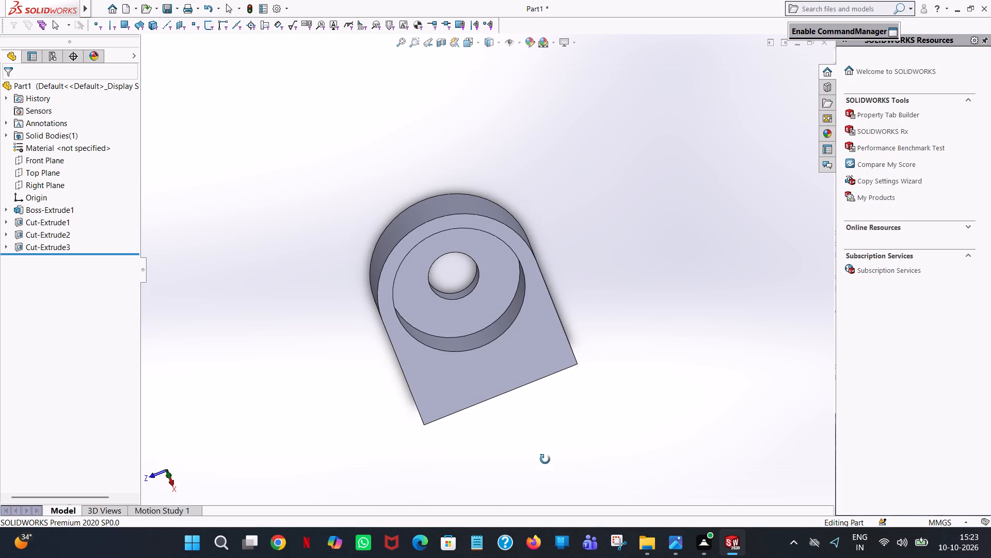
middle_click_drag(545, 459, 535, 301)
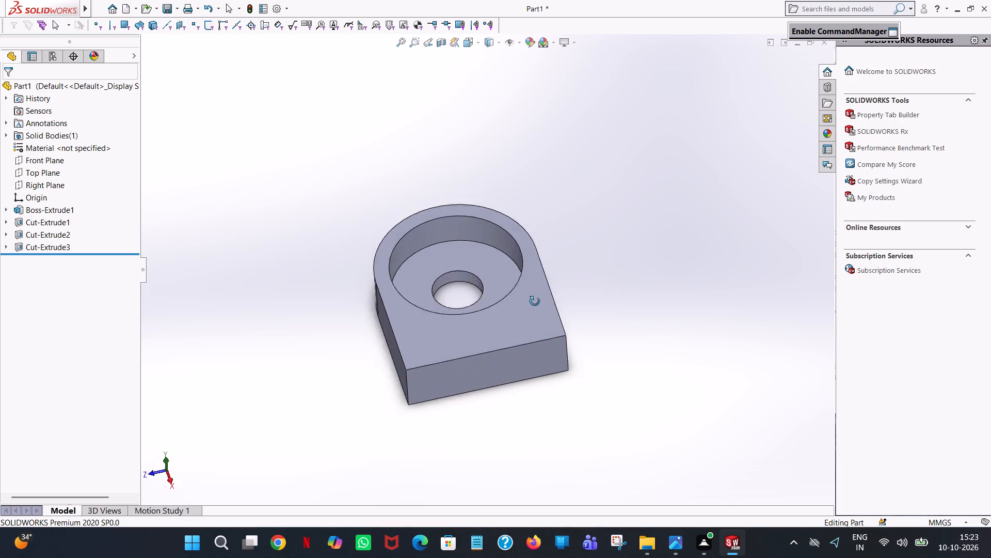
middle_click_drag(535, 301, 641, 367)
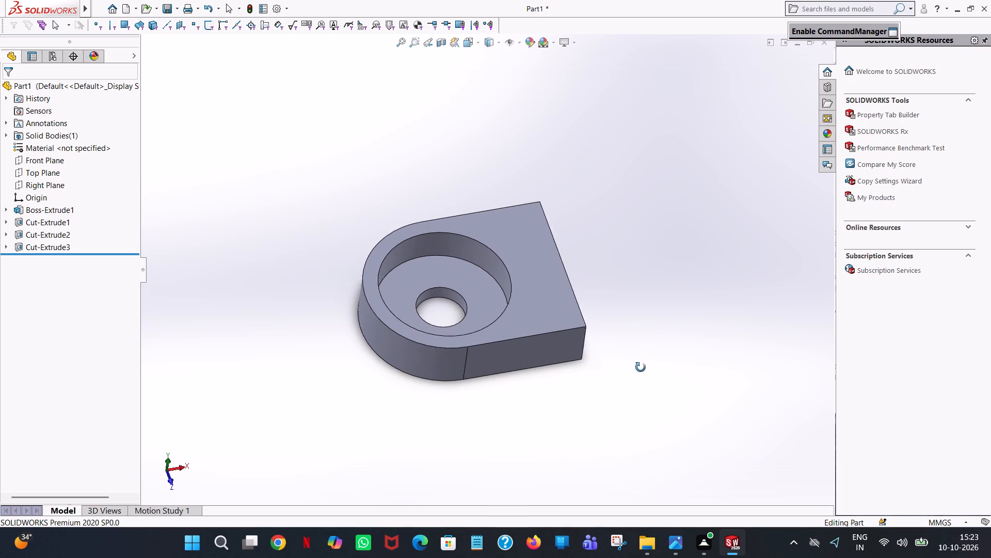
middle_click_drag(641, 367, 661, 368)
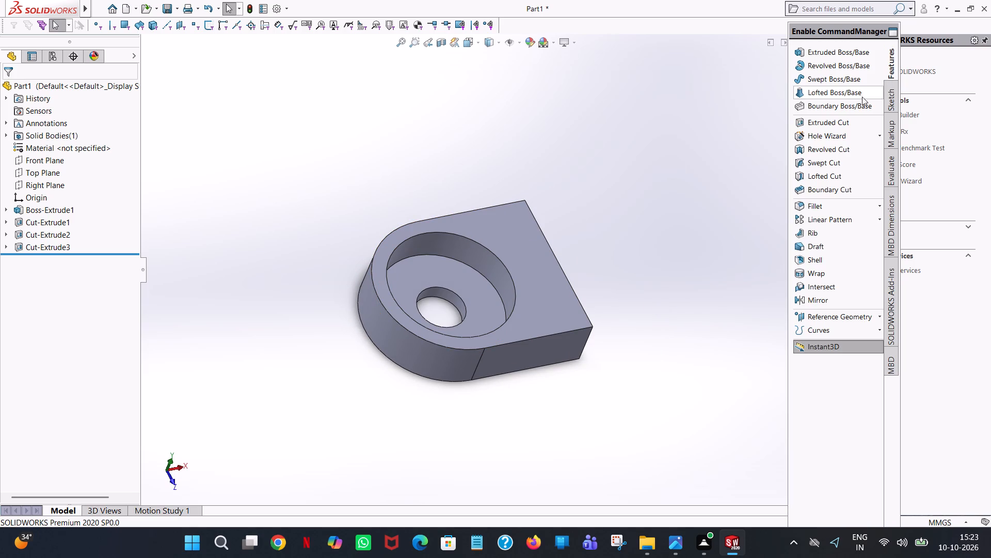
Start an Extruded Cut sketch on the block's top face and view that face square-on.
left_click(841, 121)
left_click(501, 242)
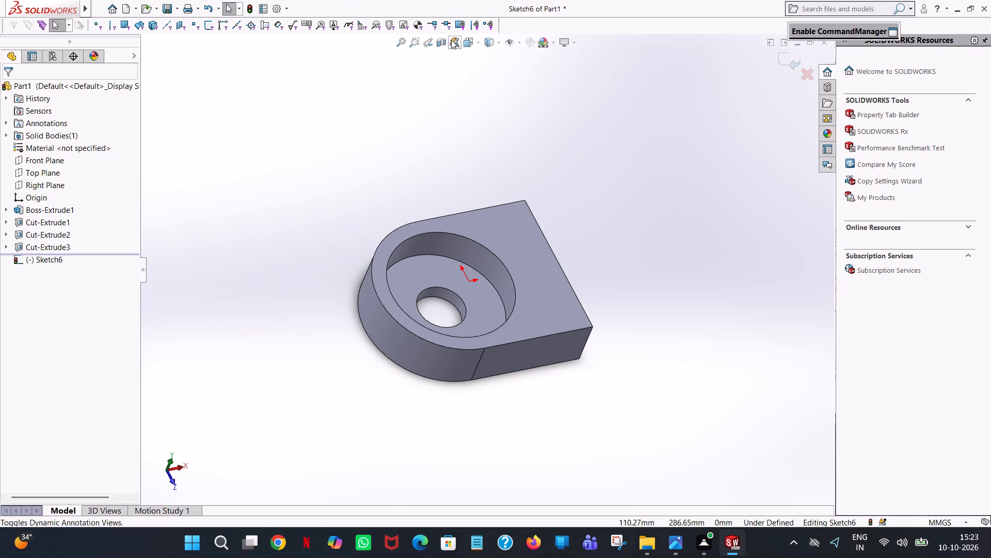
left_click(481, 39)
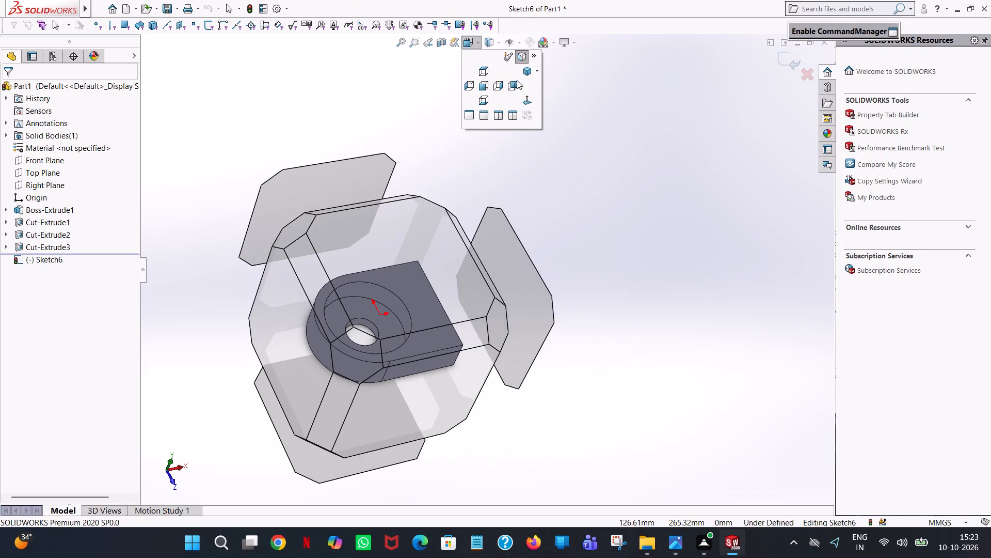
left_click(521, 101)
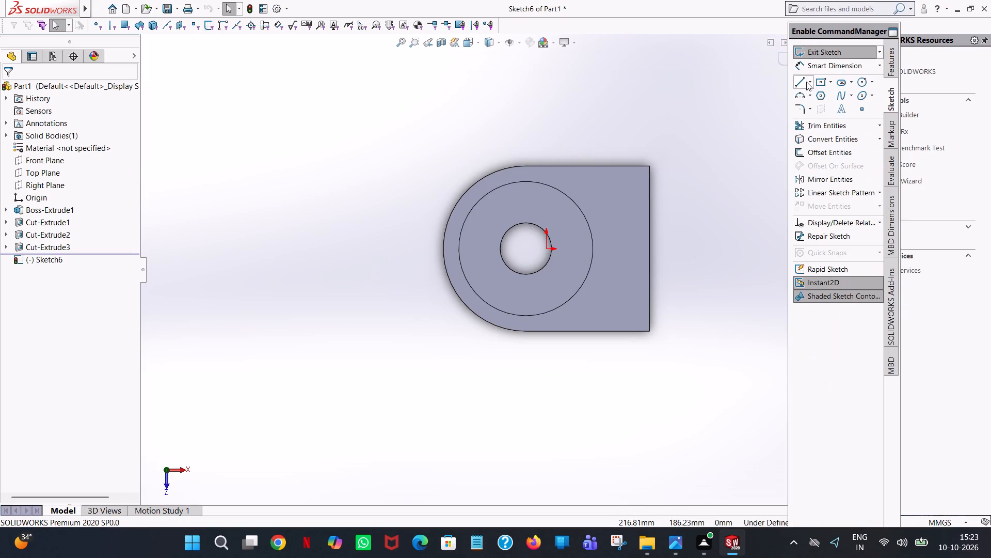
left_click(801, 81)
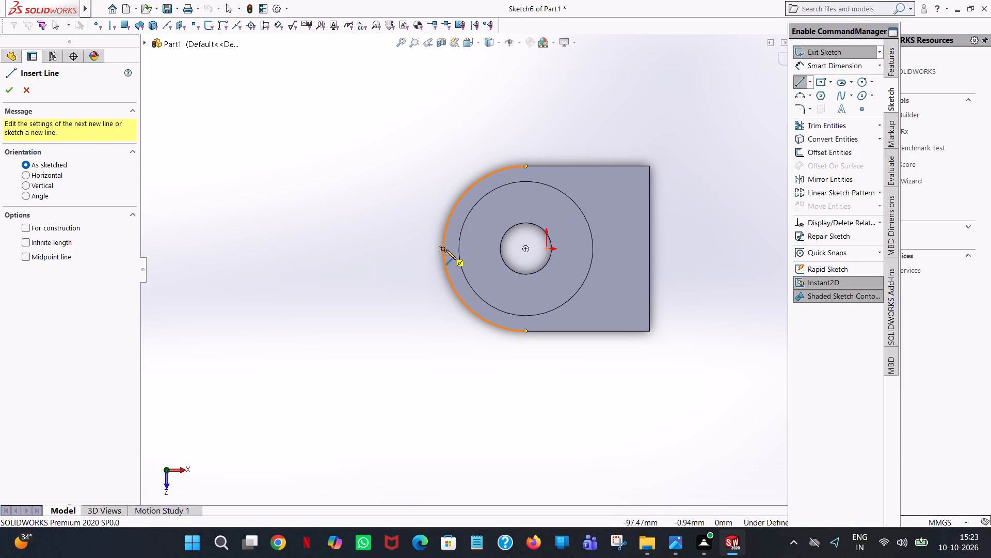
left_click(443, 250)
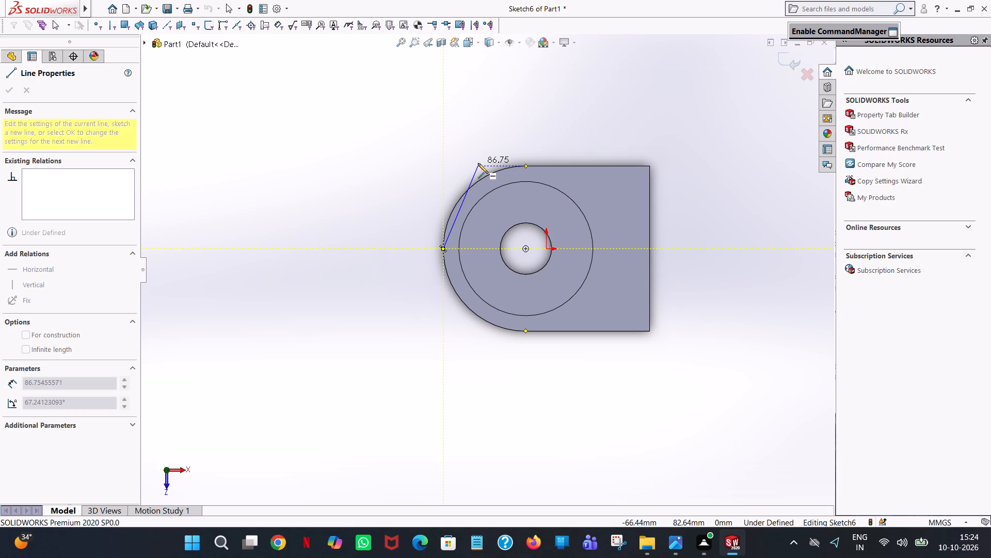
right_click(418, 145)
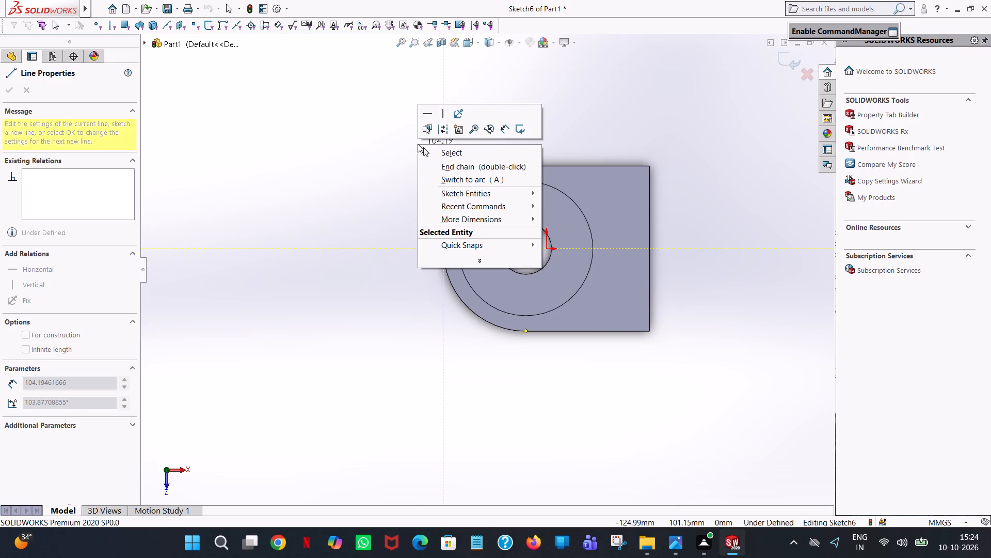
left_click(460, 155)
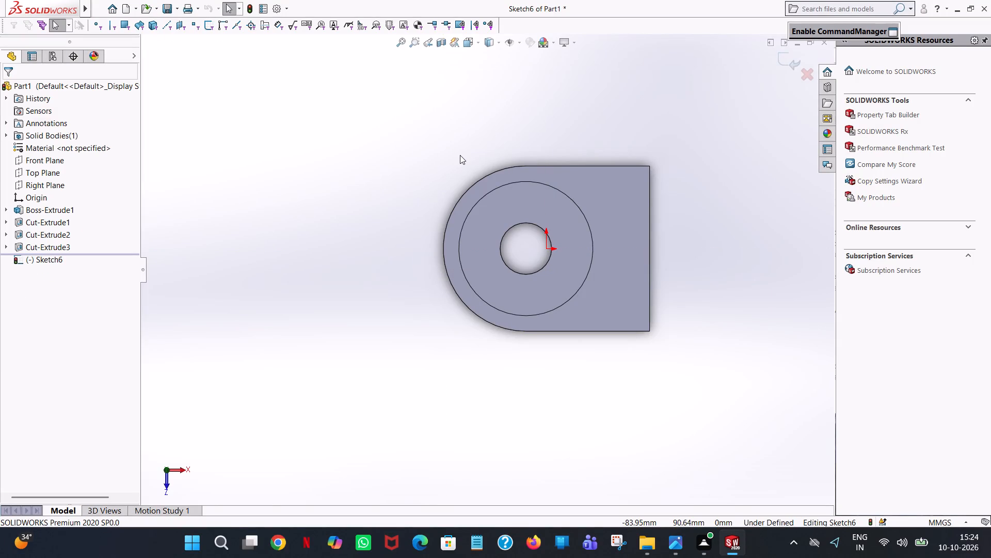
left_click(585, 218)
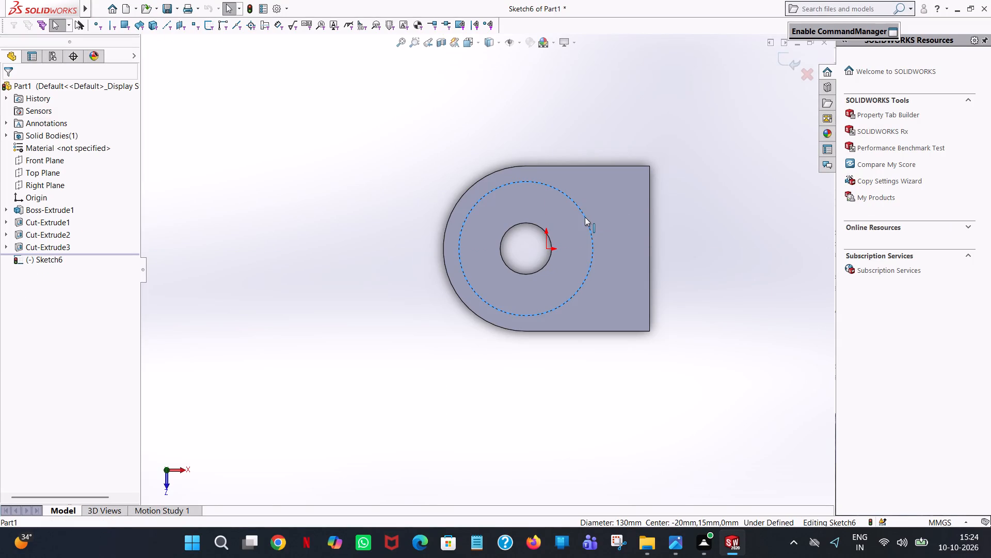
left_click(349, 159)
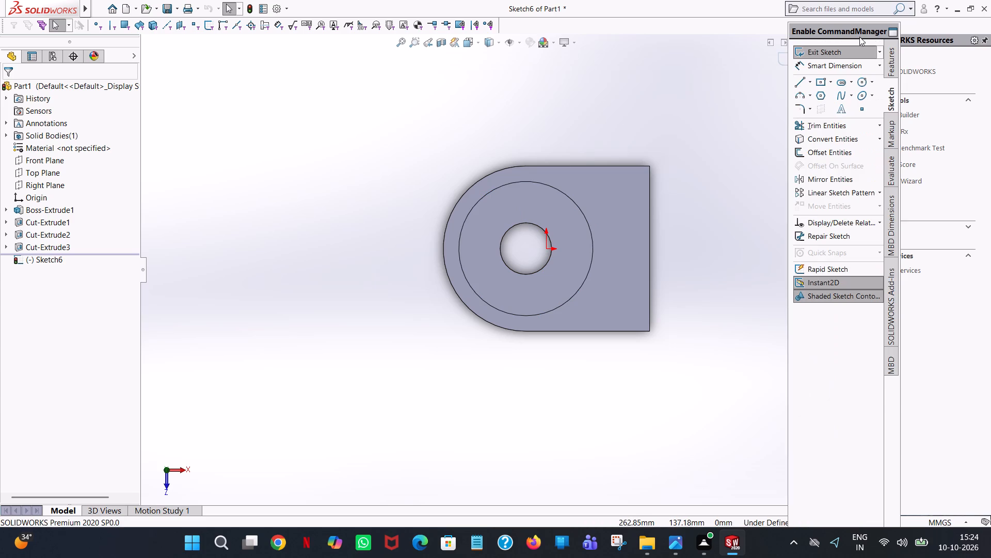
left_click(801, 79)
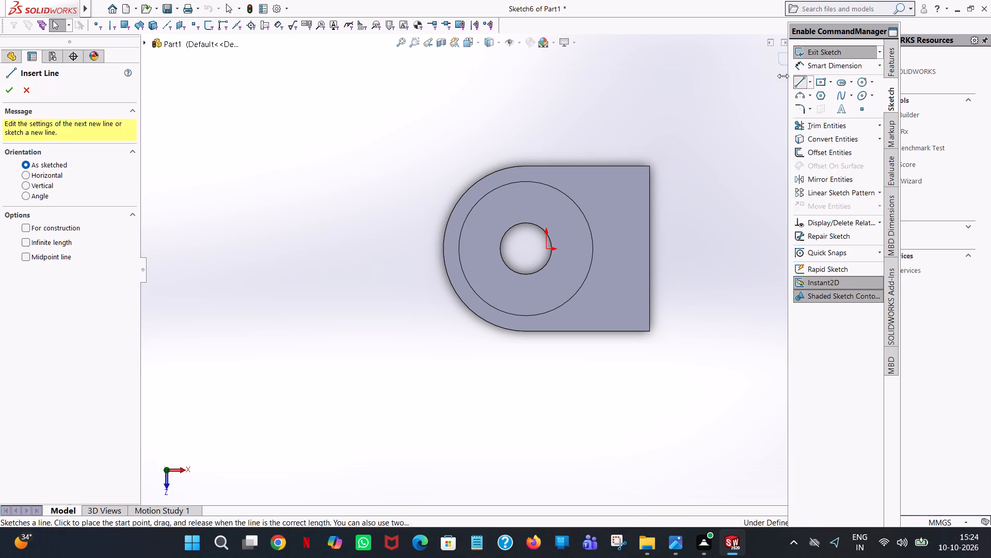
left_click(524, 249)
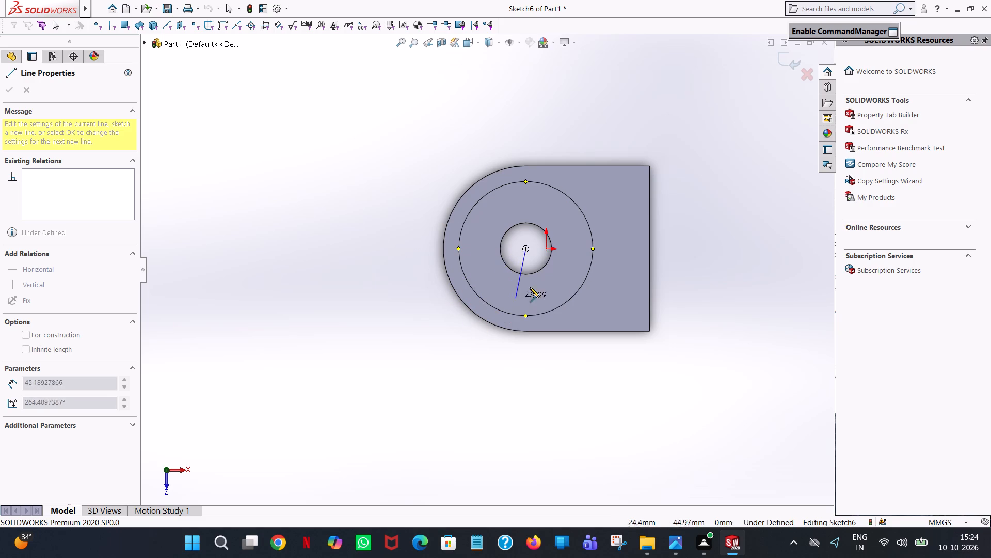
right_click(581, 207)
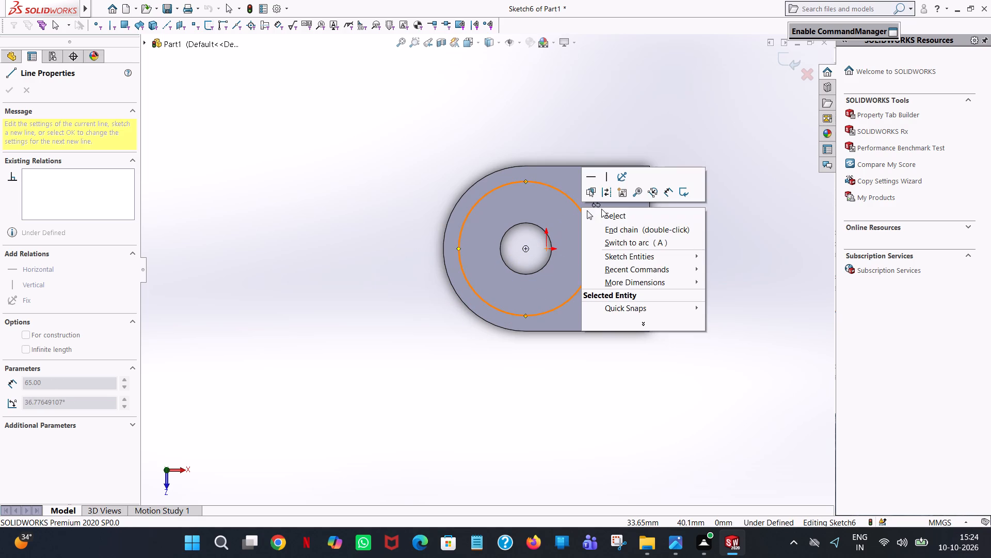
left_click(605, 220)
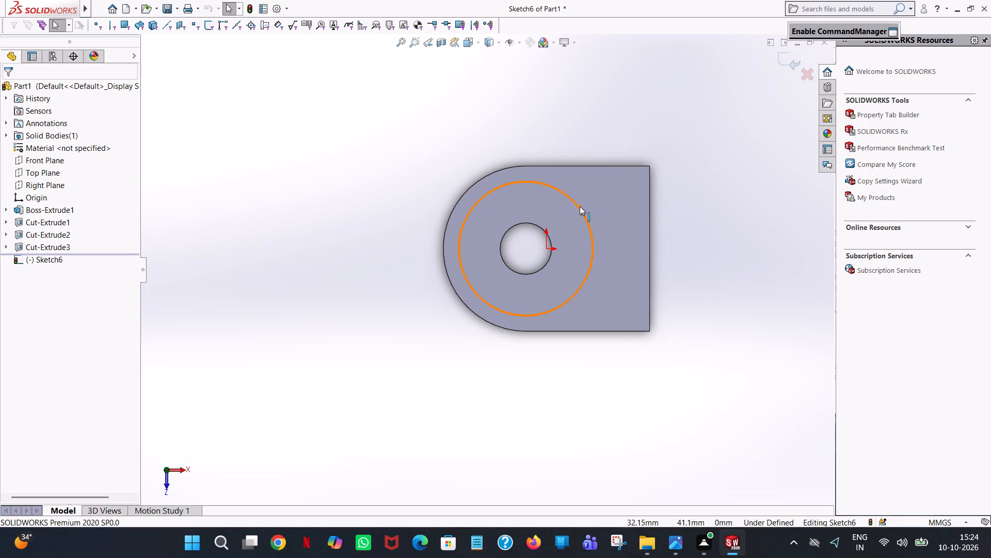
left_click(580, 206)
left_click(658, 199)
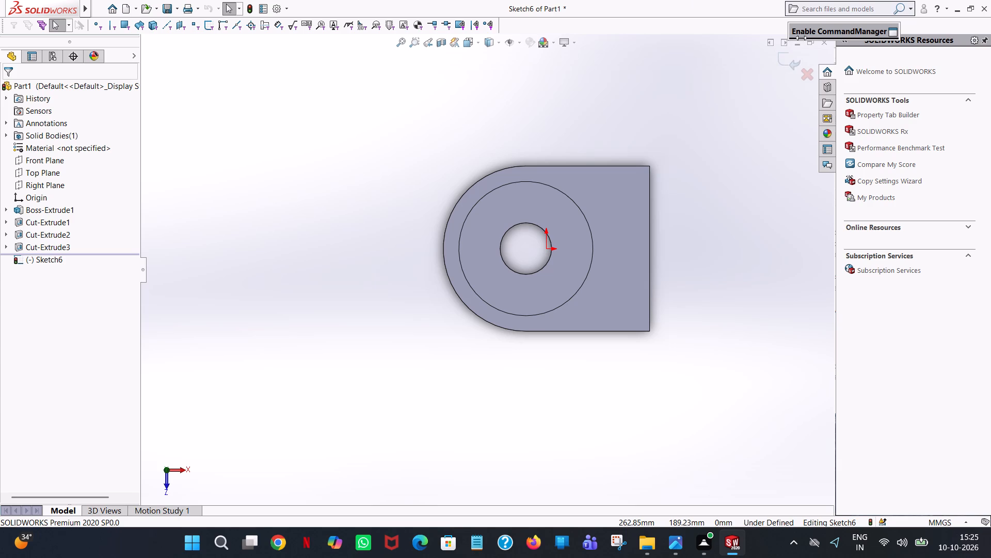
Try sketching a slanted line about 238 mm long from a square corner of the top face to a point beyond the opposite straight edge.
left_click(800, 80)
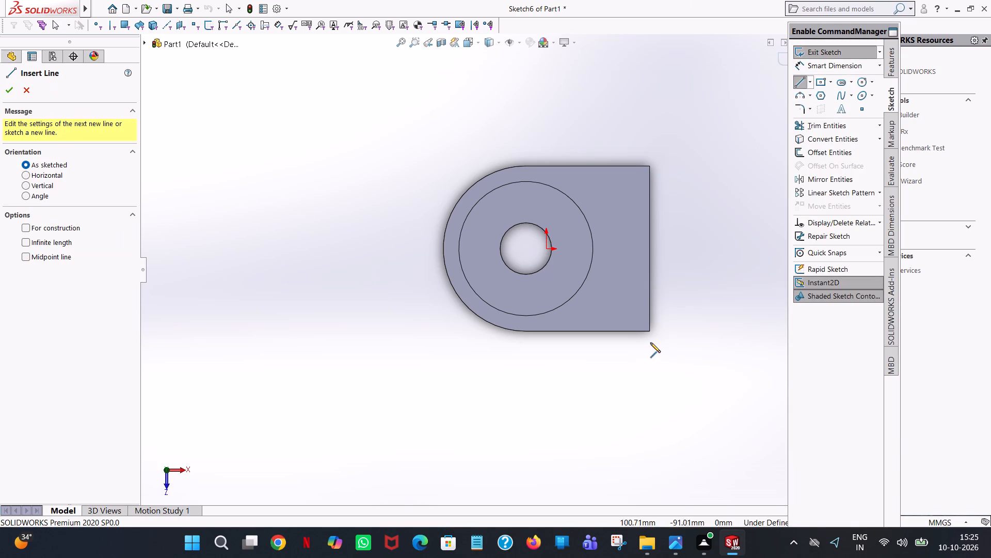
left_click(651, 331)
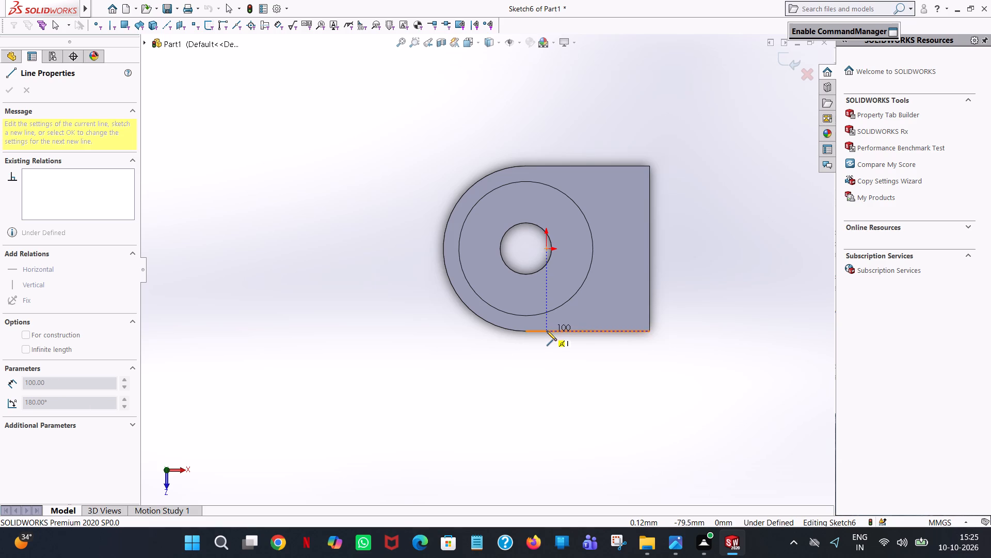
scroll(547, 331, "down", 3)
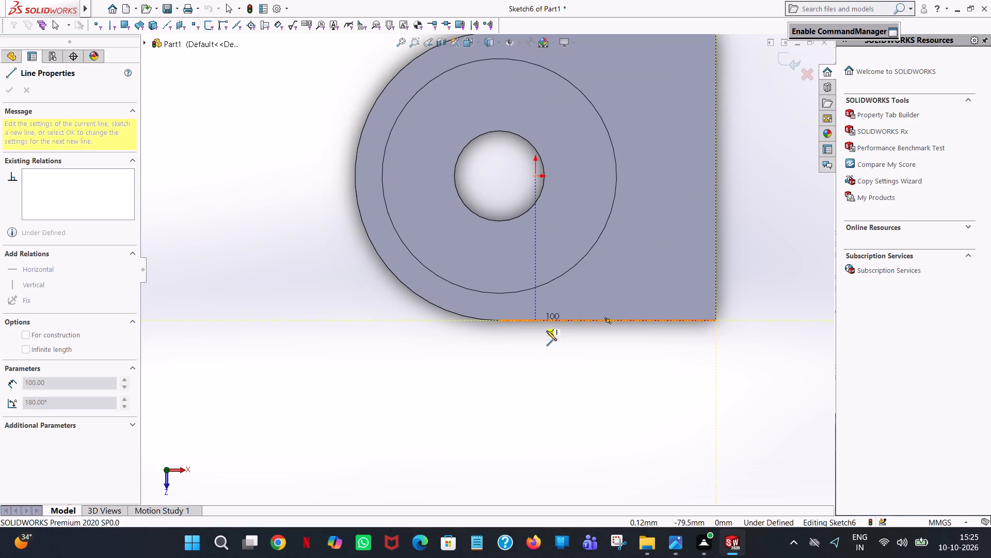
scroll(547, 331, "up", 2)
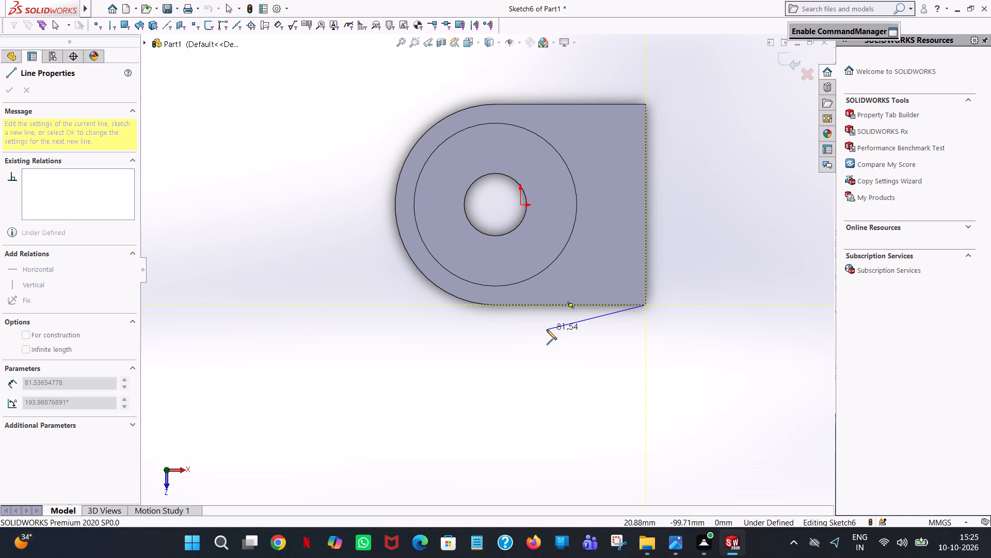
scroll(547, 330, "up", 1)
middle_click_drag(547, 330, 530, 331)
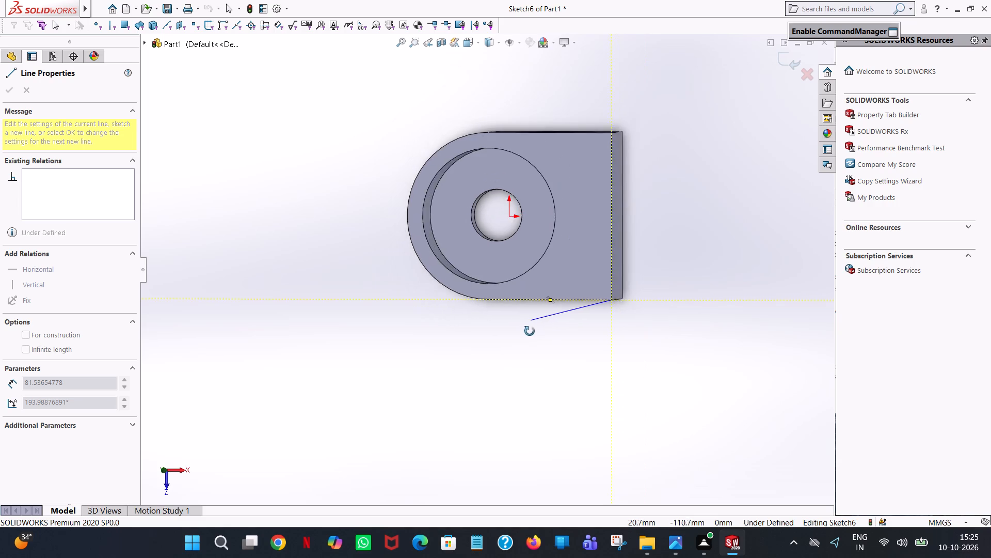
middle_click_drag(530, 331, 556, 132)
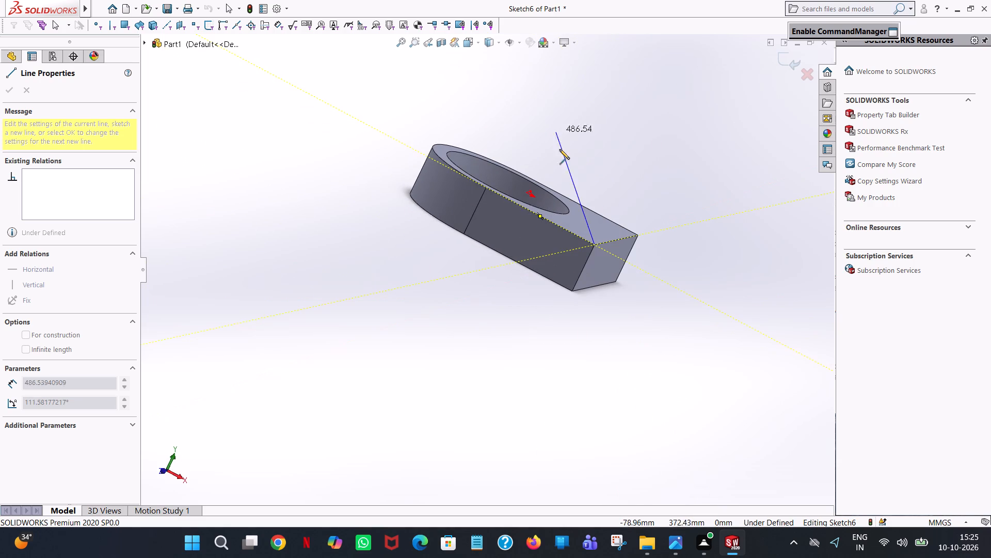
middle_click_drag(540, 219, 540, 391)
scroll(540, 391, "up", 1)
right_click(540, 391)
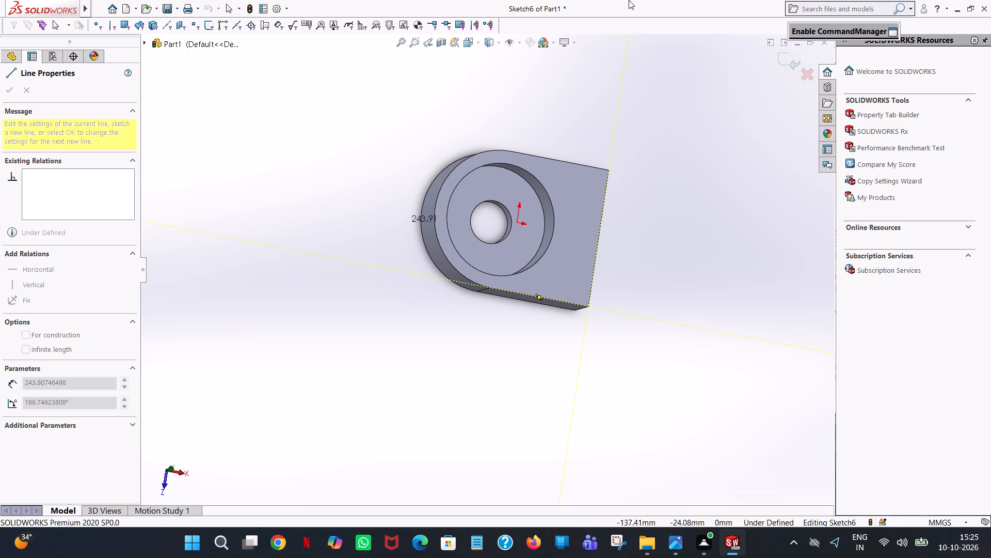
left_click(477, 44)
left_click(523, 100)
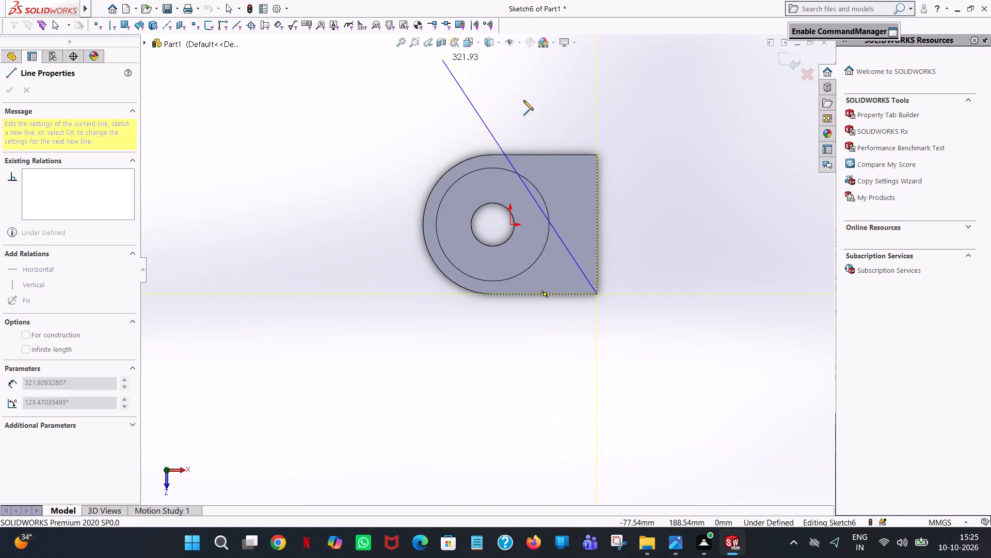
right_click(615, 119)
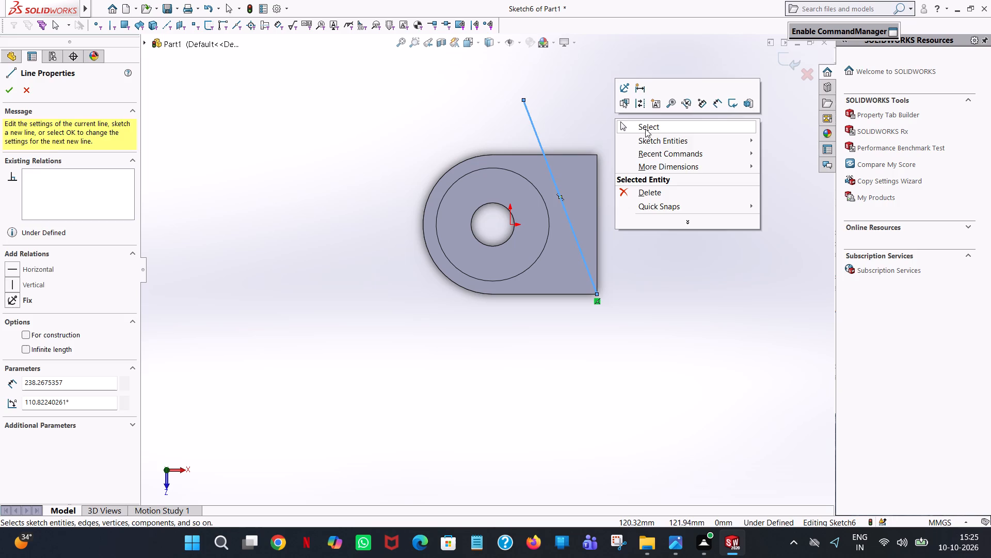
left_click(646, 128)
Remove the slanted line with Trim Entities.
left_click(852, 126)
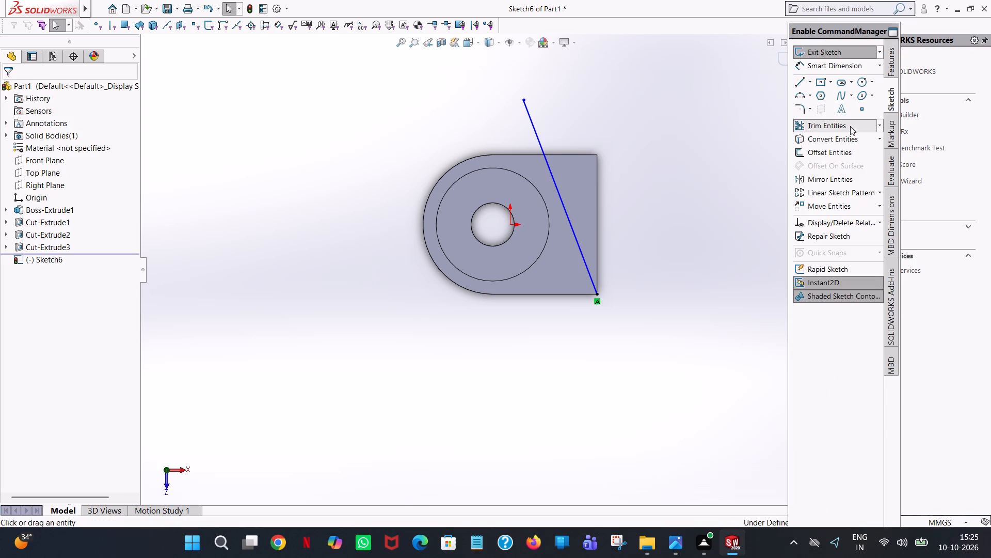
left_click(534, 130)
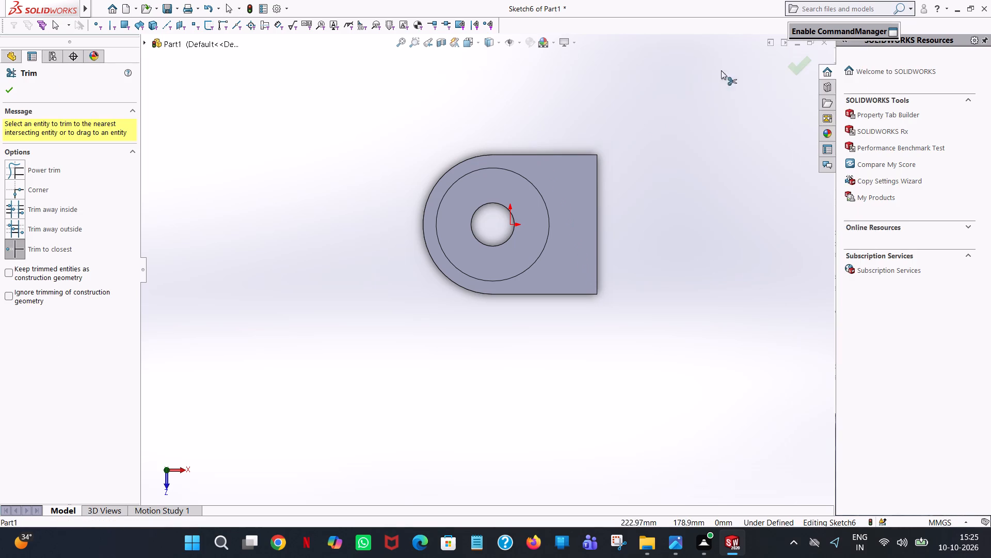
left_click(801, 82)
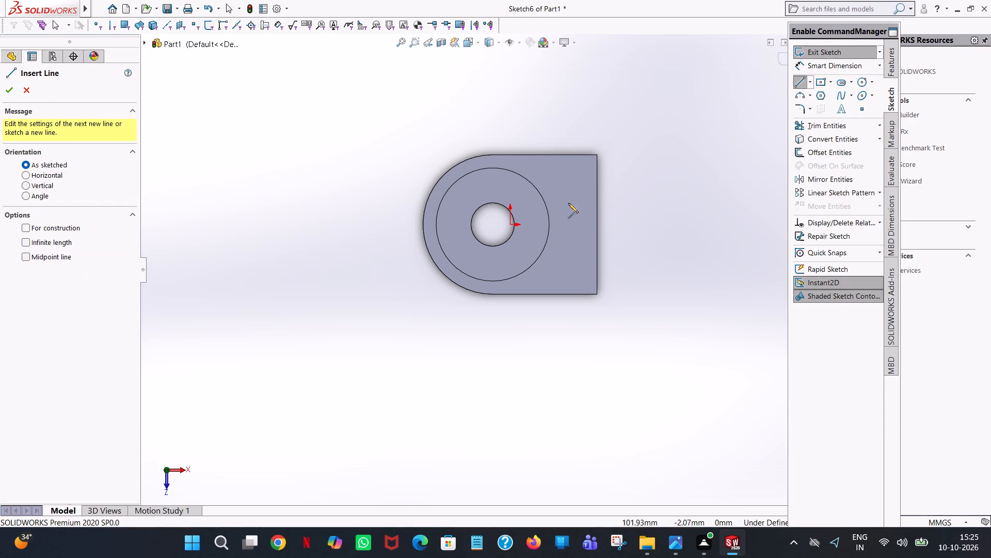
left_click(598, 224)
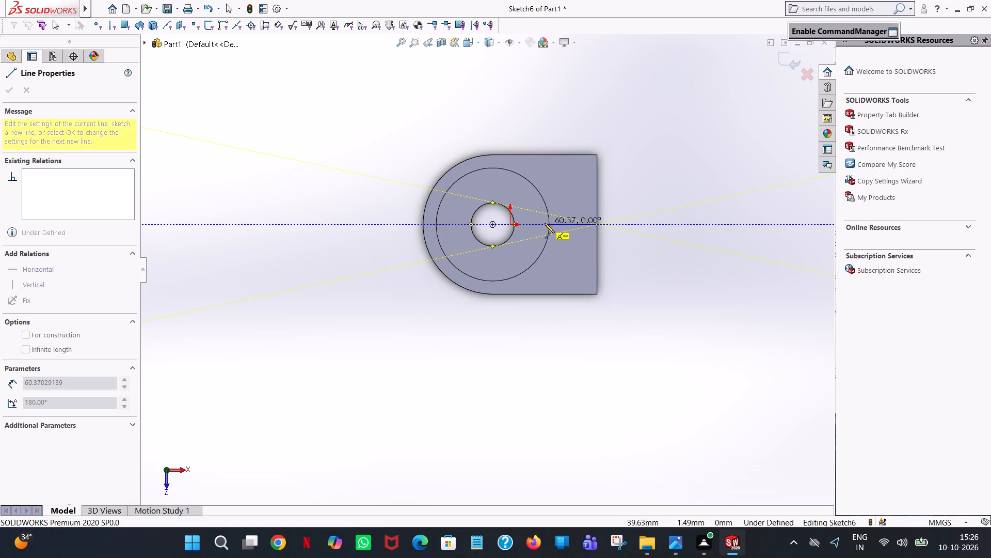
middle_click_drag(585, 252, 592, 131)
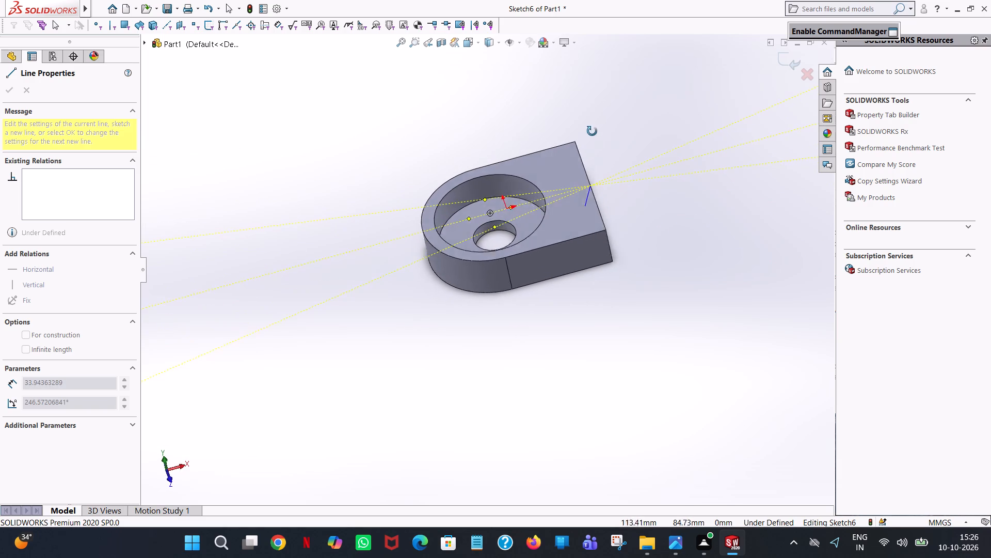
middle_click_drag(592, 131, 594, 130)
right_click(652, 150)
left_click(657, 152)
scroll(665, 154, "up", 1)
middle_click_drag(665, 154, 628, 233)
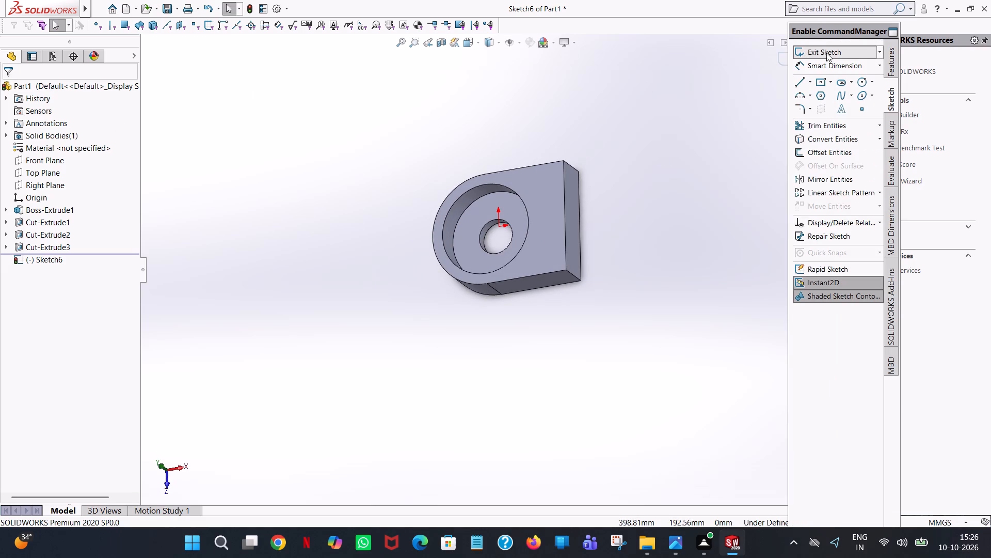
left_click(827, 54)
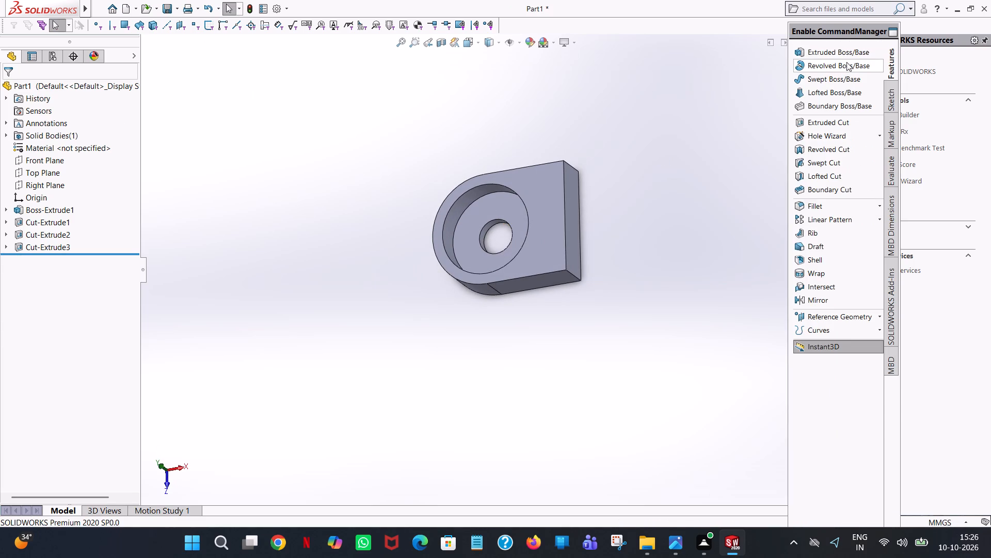
Start an Extruded Boss/Base sketch on the block's flat end face and trace its full 160 x 50 mm outline with four lines.
left_click(850, 50)
left_click(576, 236)
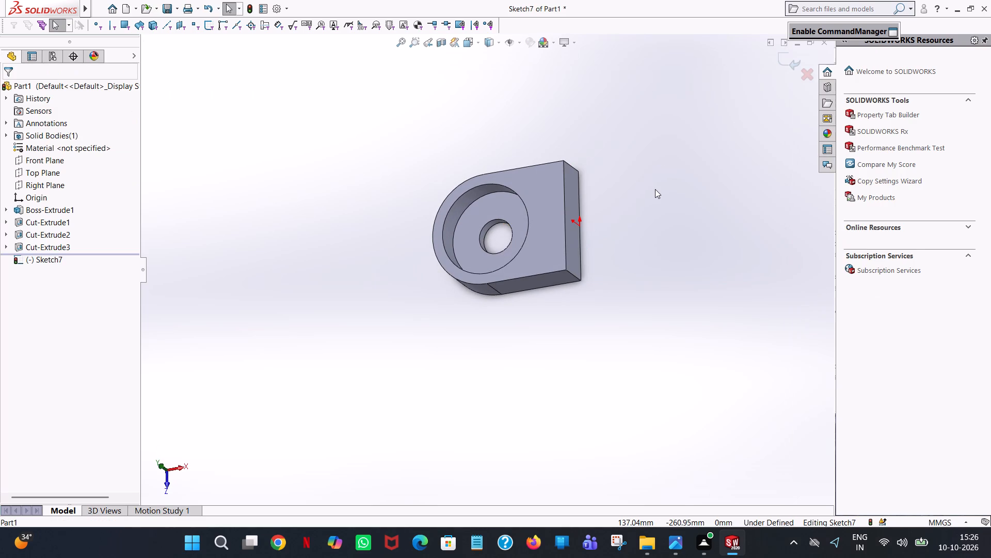
middle_click_drag(655, 189, 595, 237)
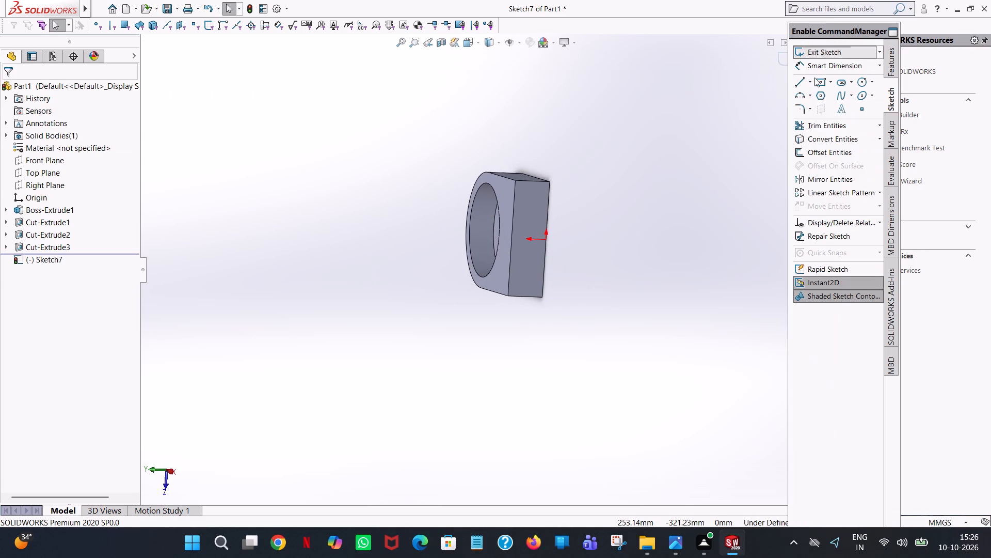
left_click(796, 87)
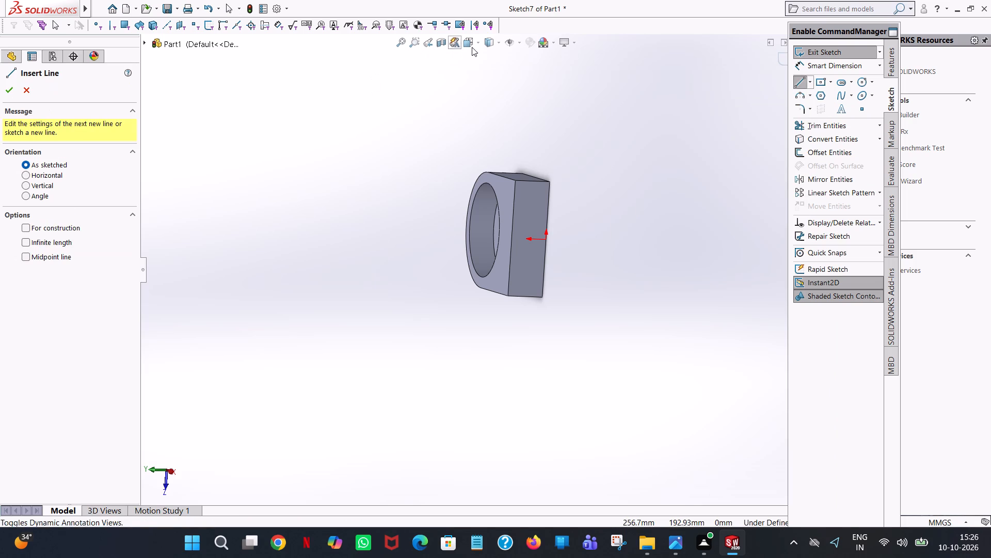
left_click(480, 44)
left_click(530, 101)
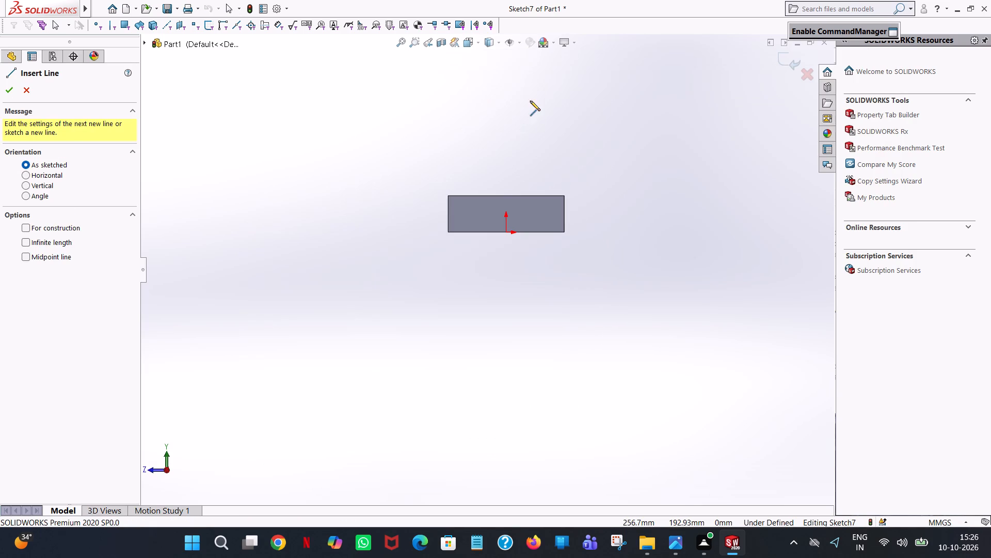
left_click(447, 197)
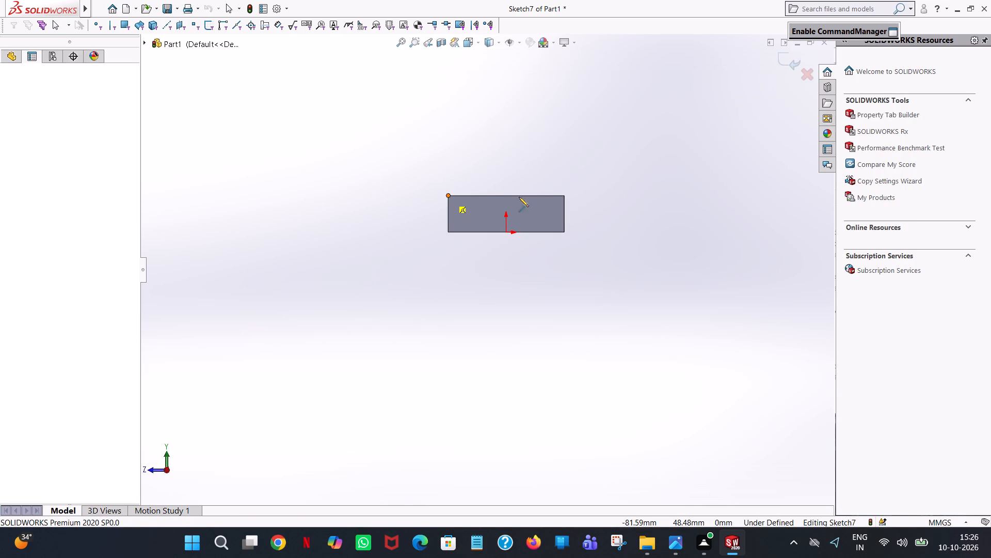
left_click(563, 196)
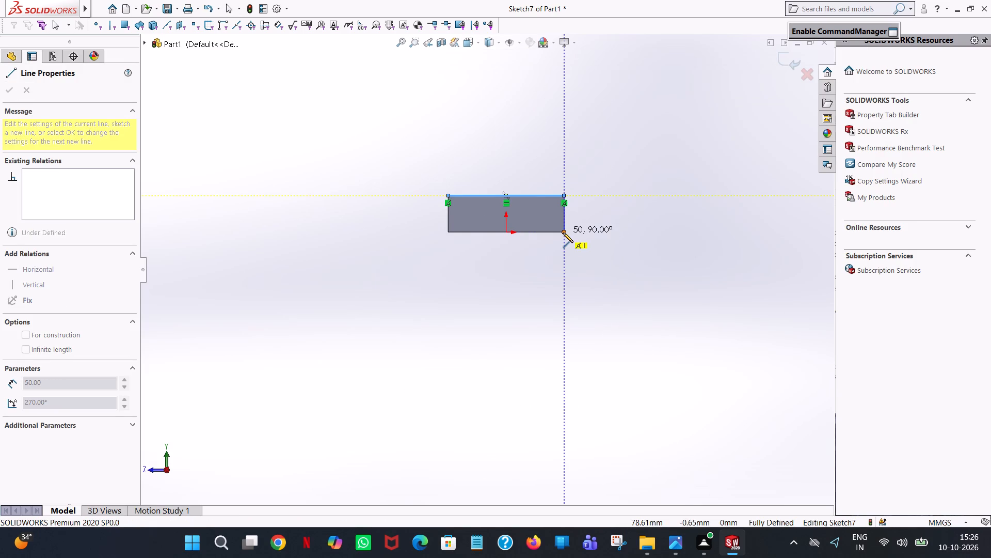
left_click(563, 233)
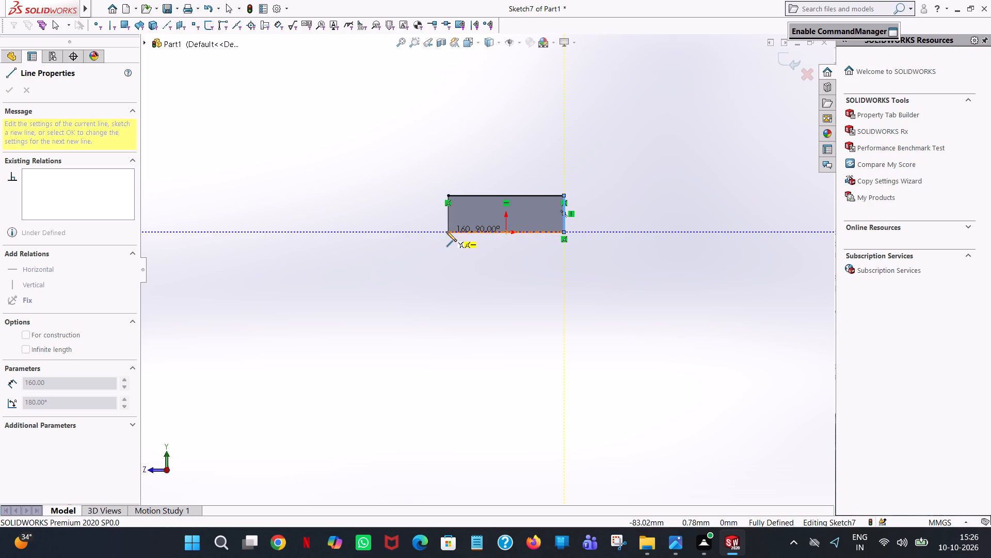
left_click(449, 233)
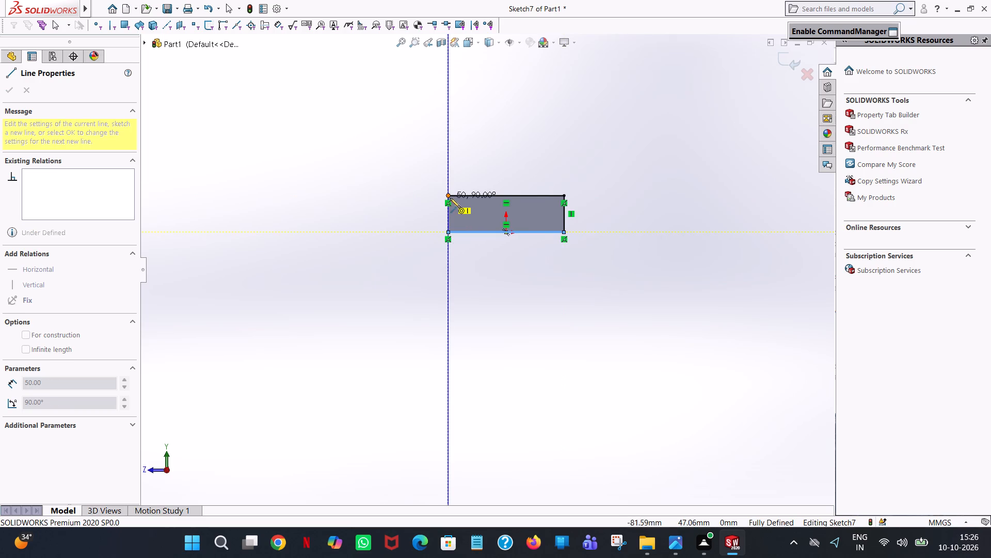
left_click(449, 195)
right_click(449, 195)
left_click(475, 206)
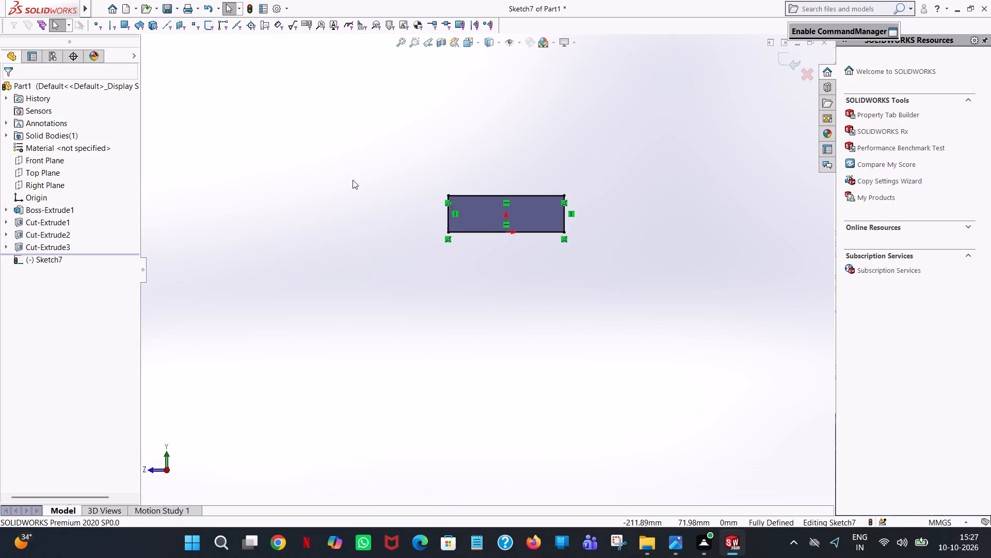
Extrude the traced end-face outline outward as a blind boss 80 mm deep, merged with the block.
middle_click_drag(353, 180, 419, 348)
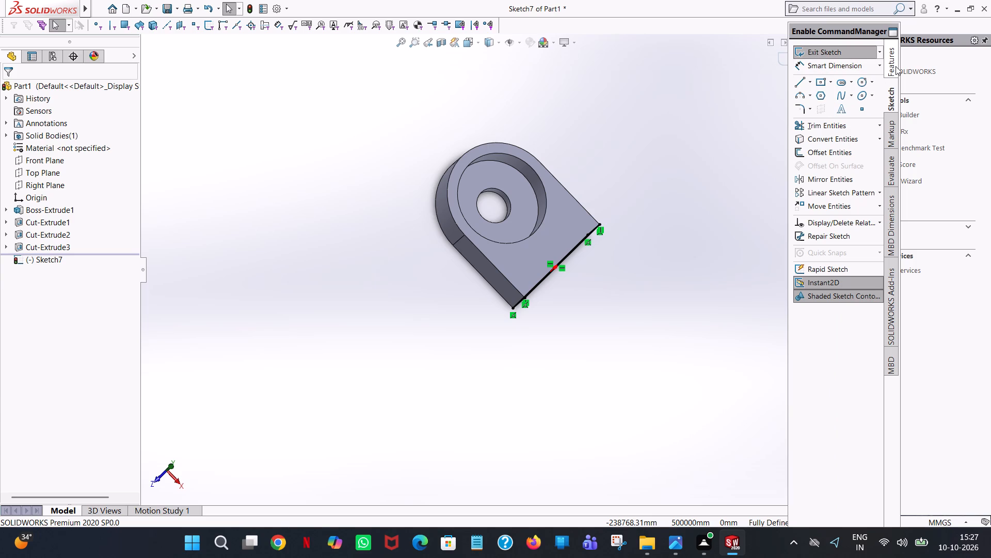
left_click(896, 66)
left_click(872, 56)
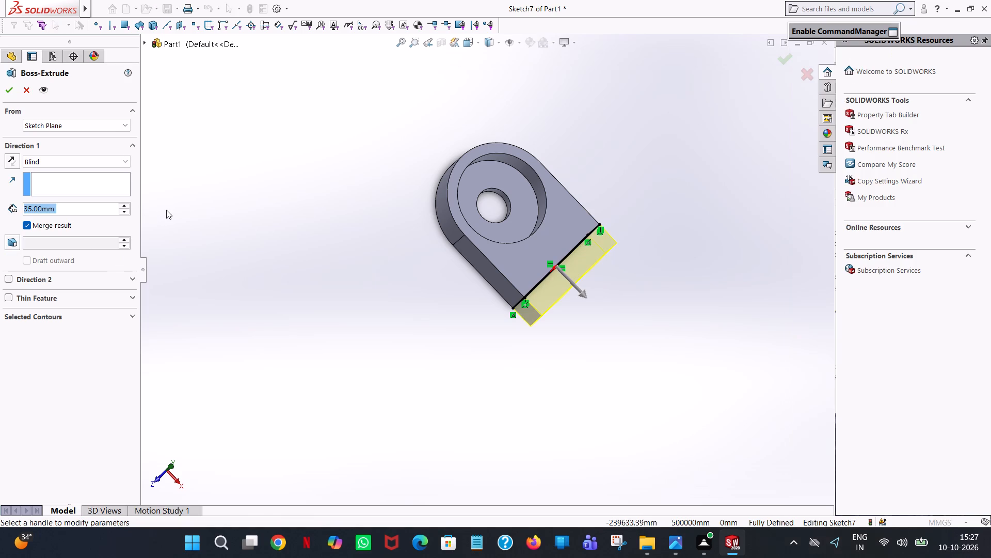
type("50")
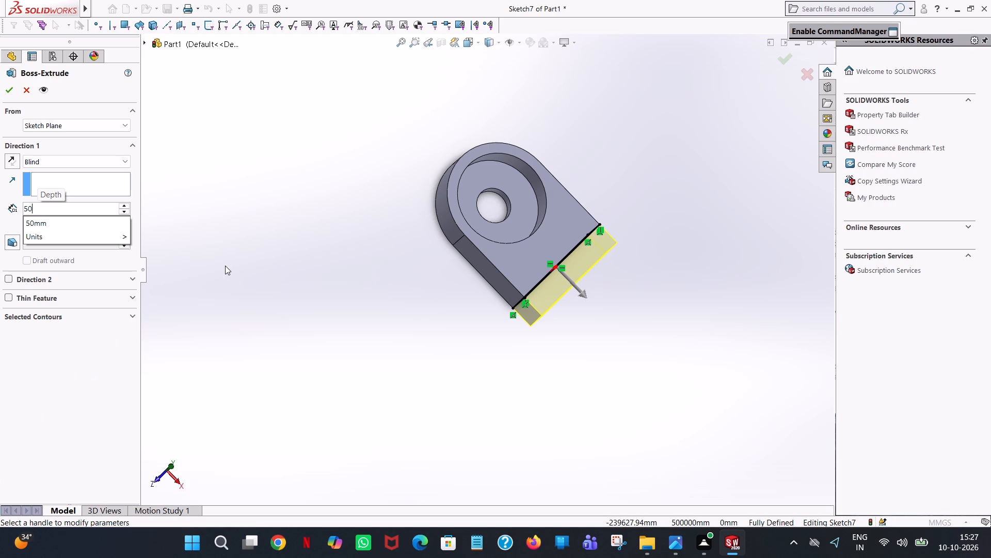
left_click(291, 236)
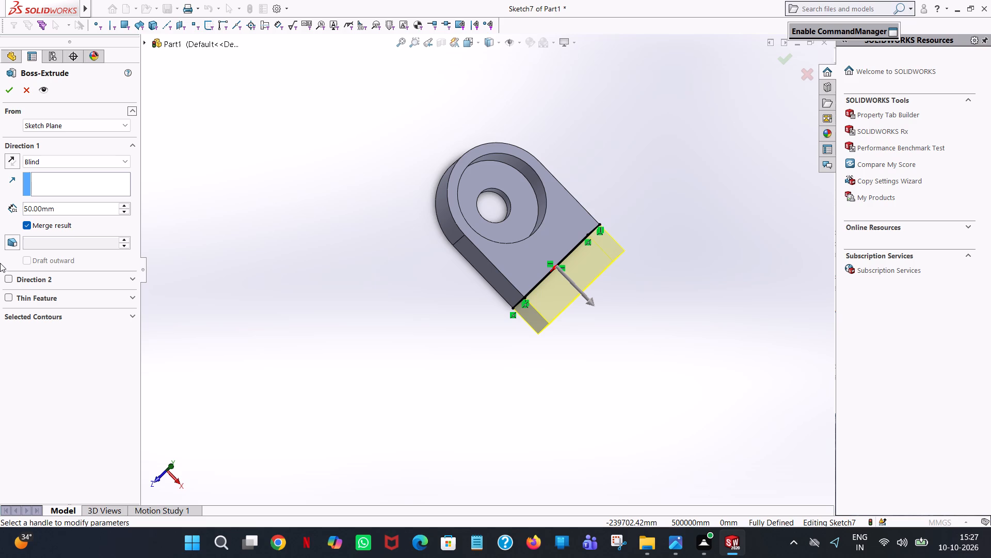
double_click(62, 208)
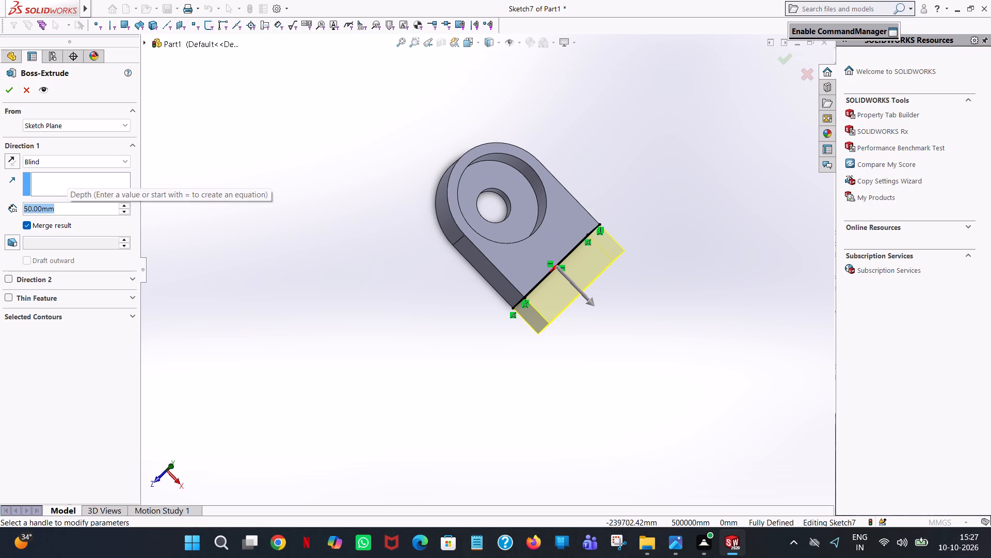
type("80")
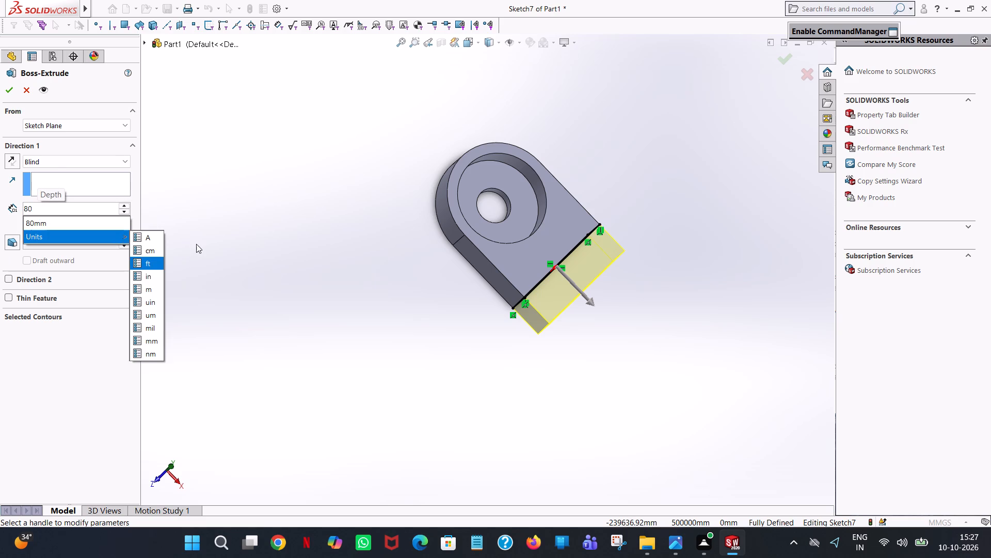
left_click(276, 237)
scroll(276, 237, "up", 2)
middle_click_drag(276, 237, 255, 151)
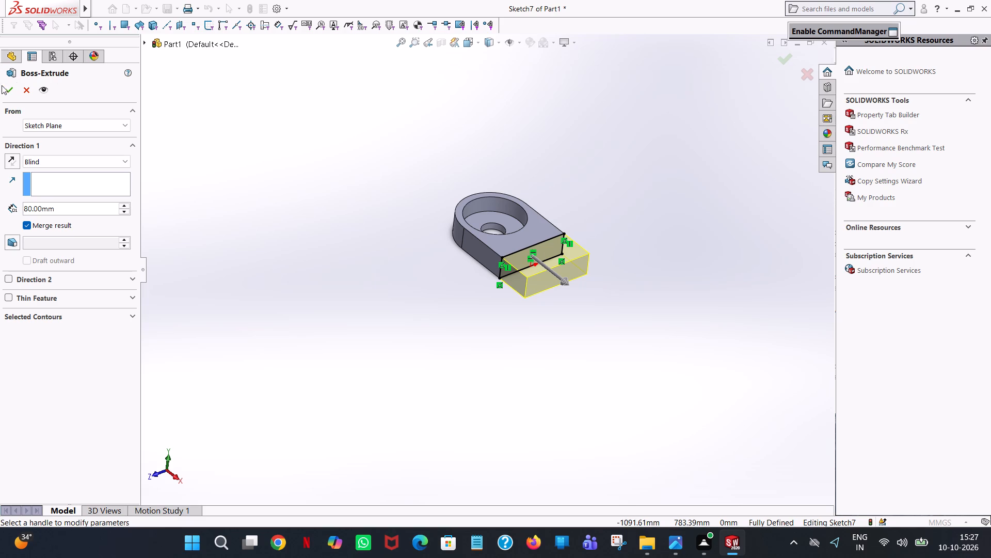
left_click(5, 89)
left_click(257, 166)
Start an Extruded Cut sketch on the lengthened block's top face and view that face square-on.
middle_click_drag(257, 166, 258, 238)
scroll(258, 166, "down", 1)
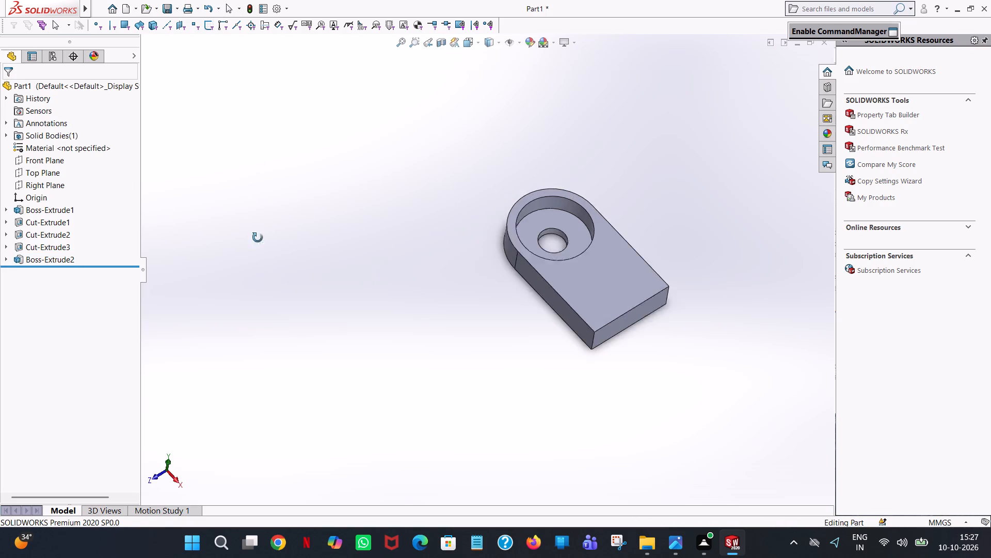
middle_click_drag(258, 238, 257, 291)
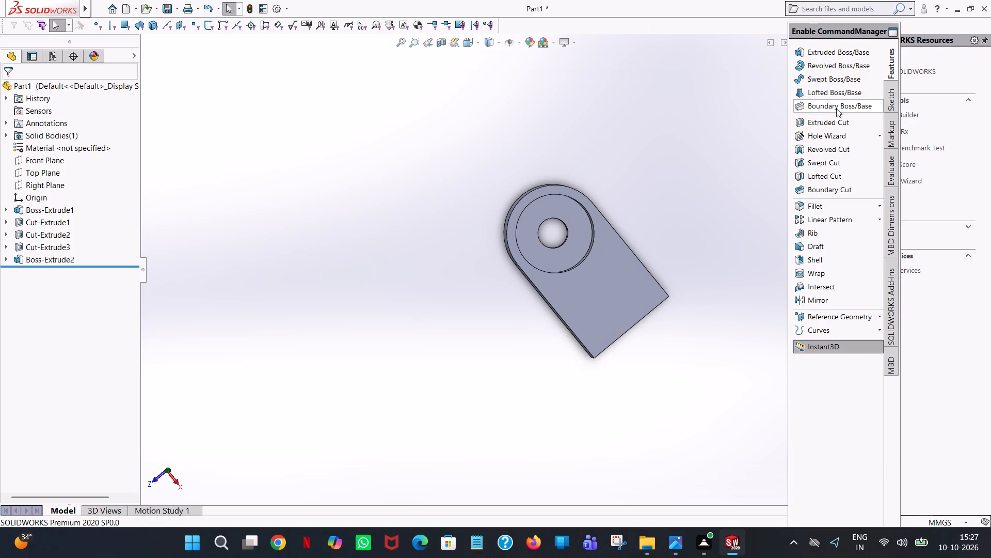
left_click(841, 127)
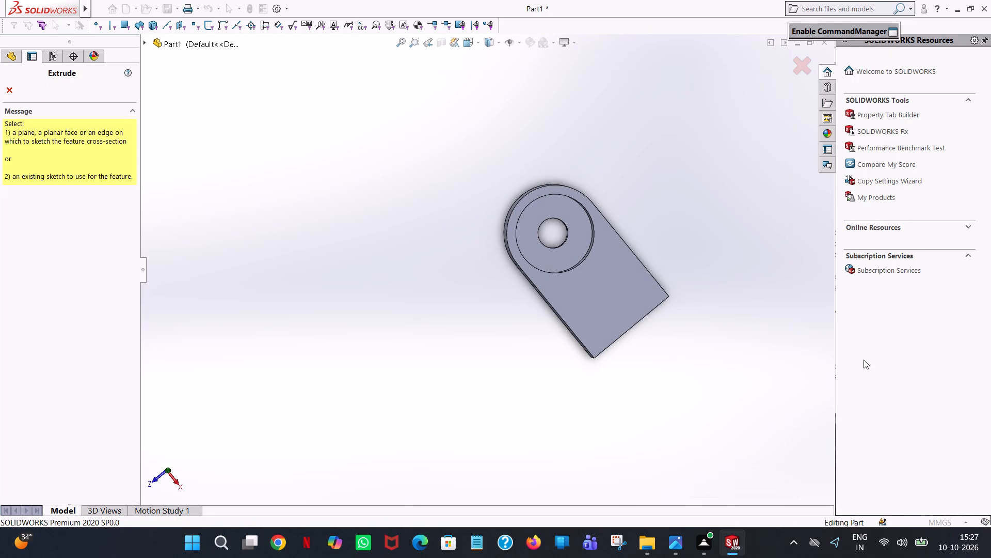
left_click(601, 305)
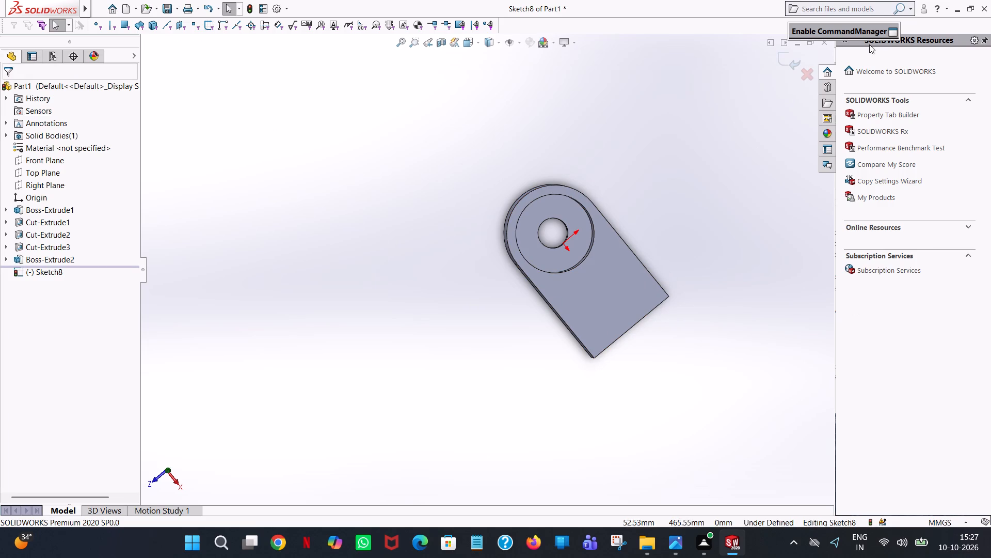
left_click(478, 48)
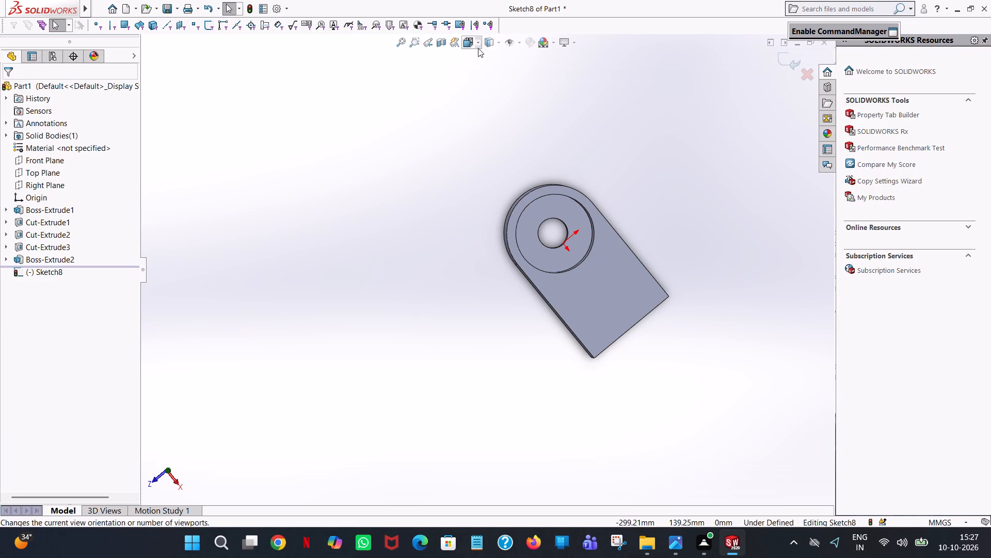
left_click(530, 98)
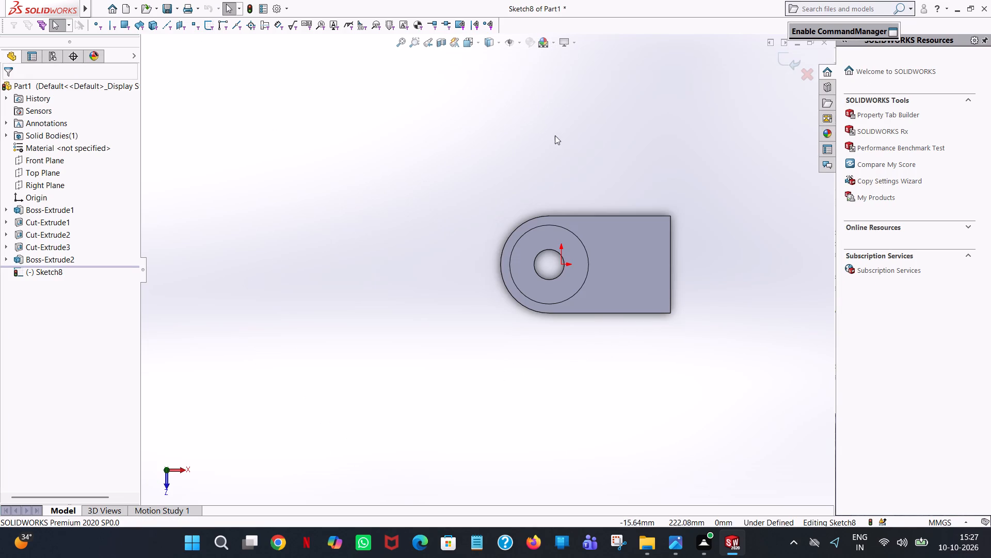
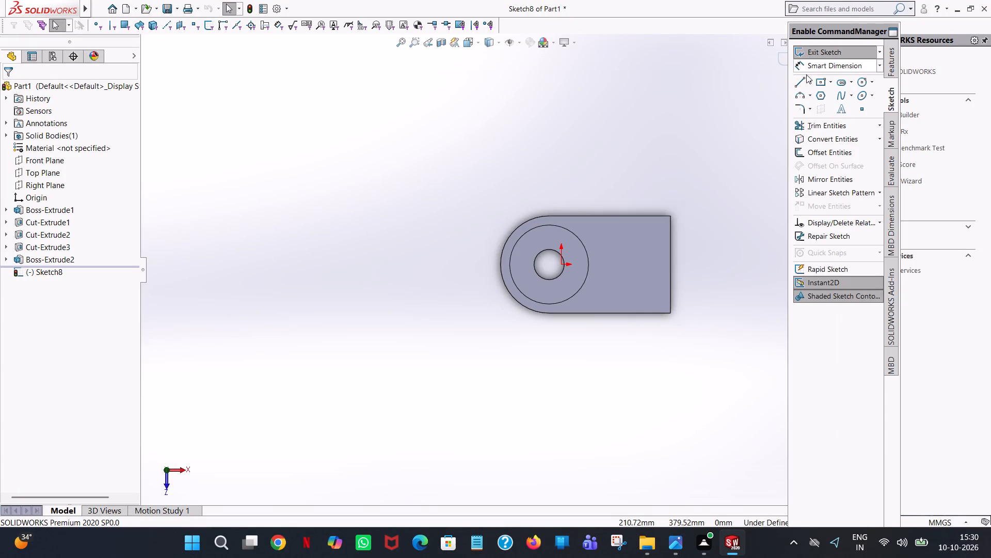
Sketch three lines from the flat-end corner: 100 mm along the upper long edge, 30 mm inward, and straight back to the end edge.
left_click(797, 84)
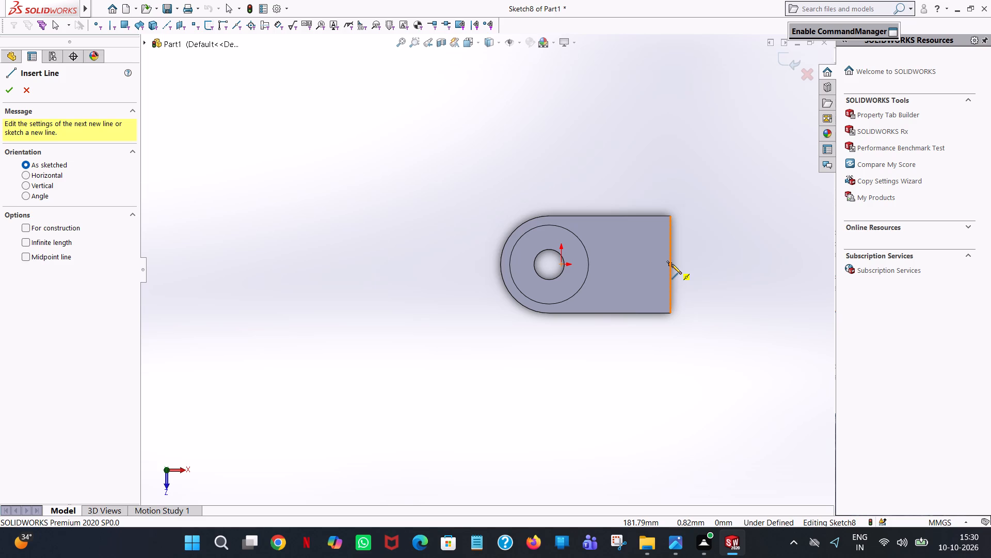
left_click(670, 216)
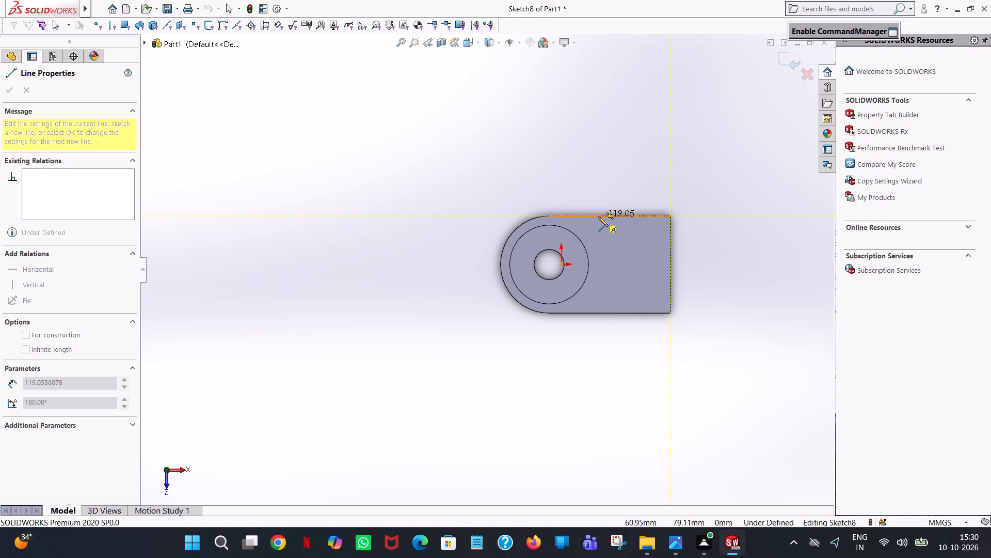
left_click(598, 216)
type("100")
key("Return")
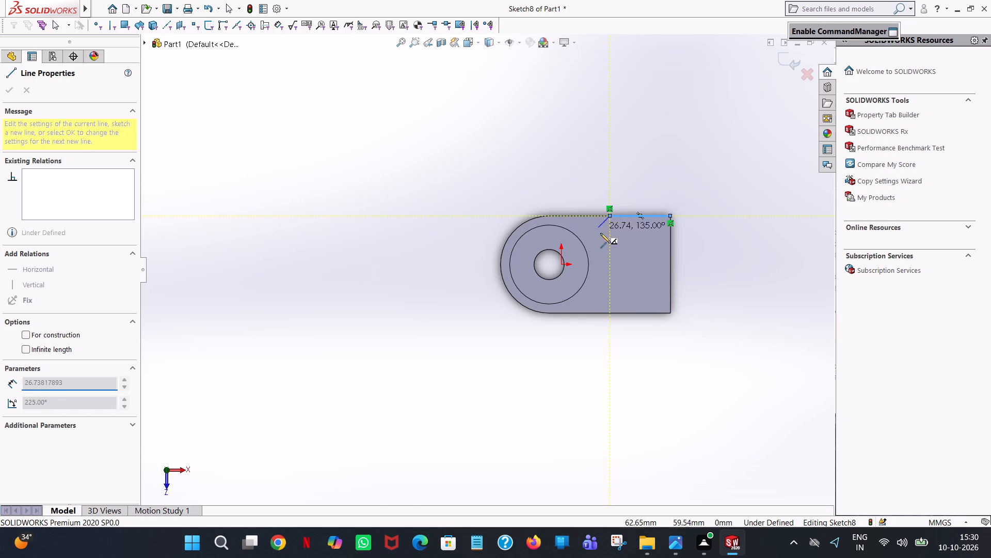
left_click(611, 259)
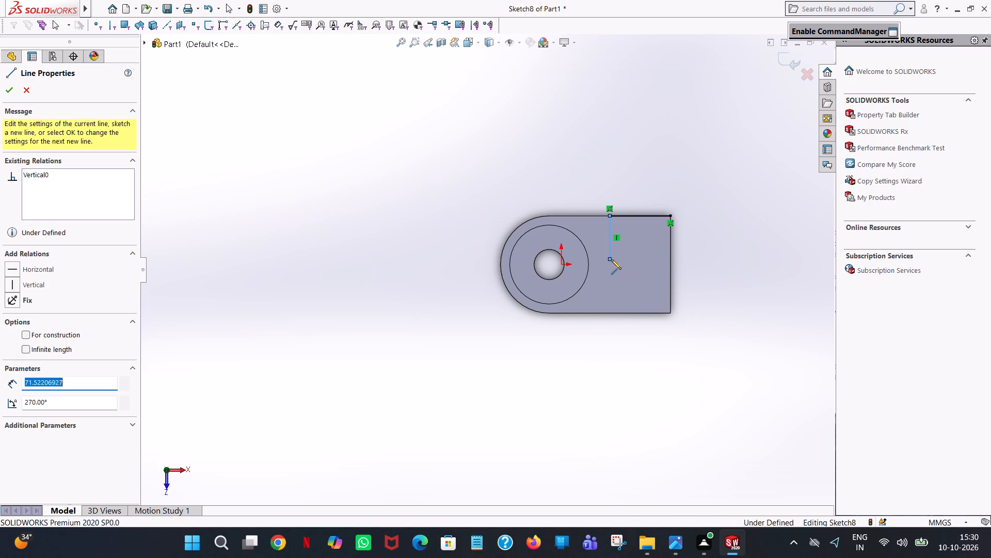
type("30")
key("Return")
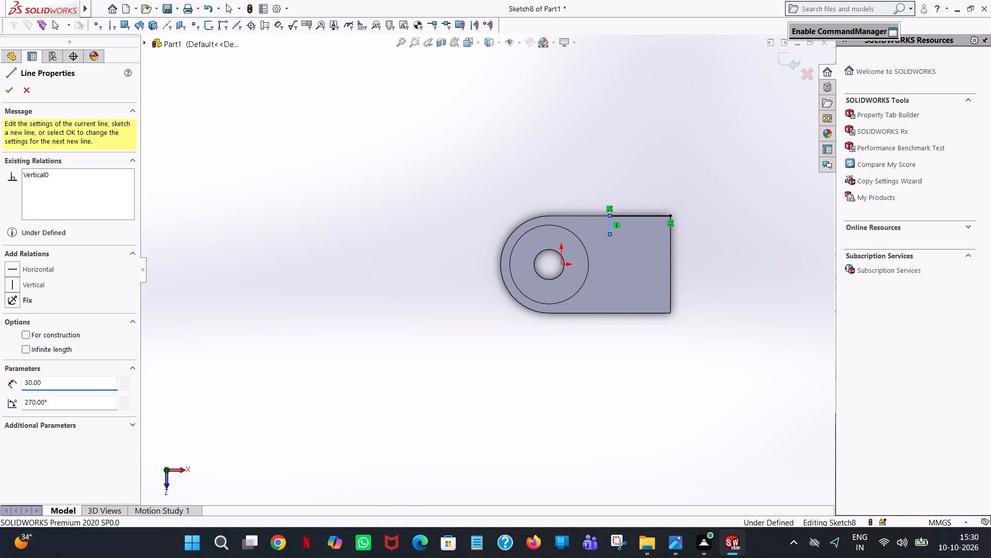
left_click(671, 233)
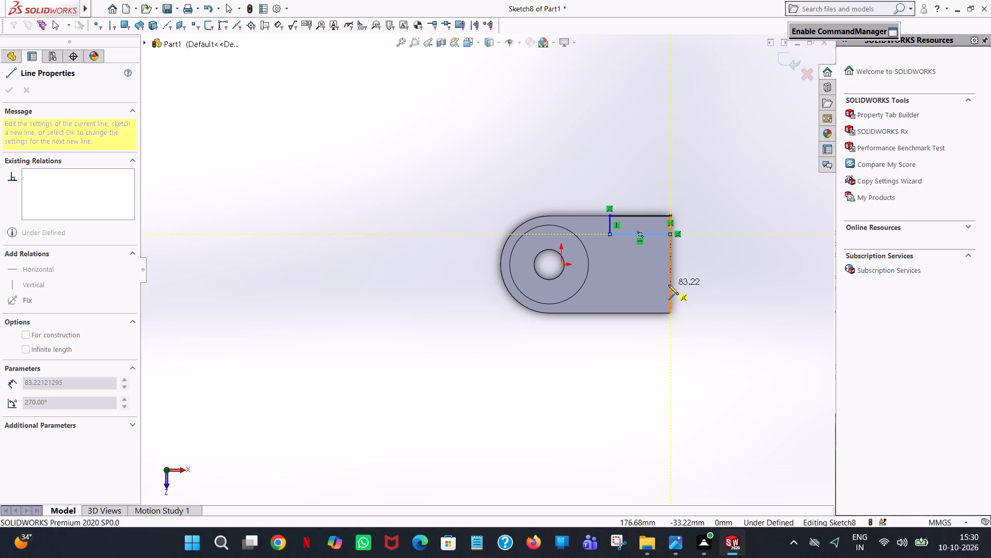
right_click(708, 249)
left_click(726, 254)
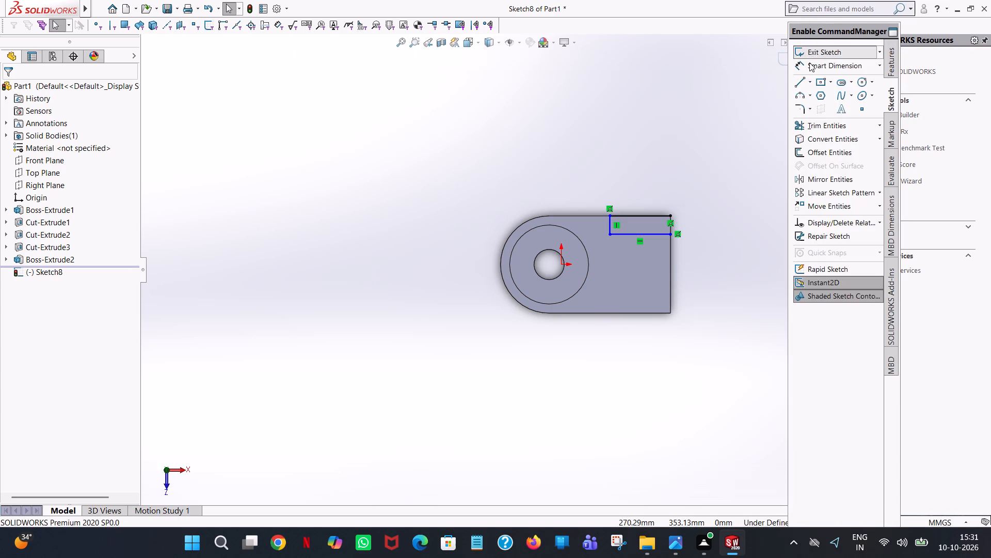
Sketch a closed 100 x 30 mm rectangle with lines from the flat end's other corner, along the lower long edge.
left_click(801, 78)
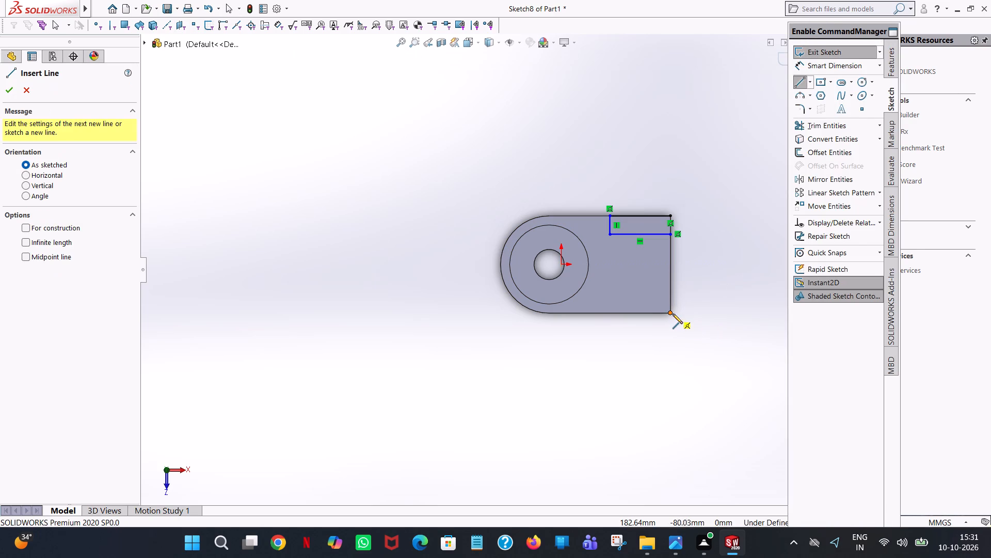
left_click(672, 313)
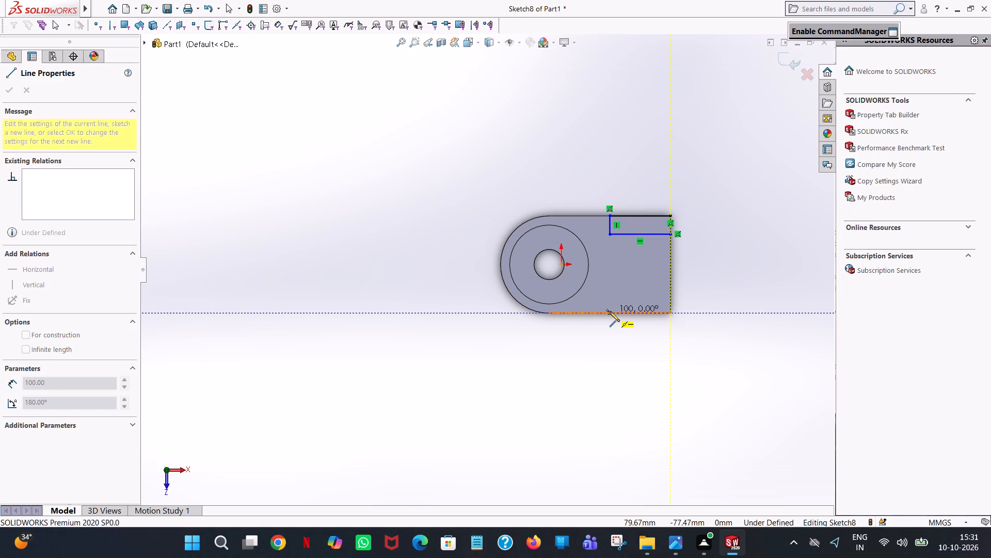
left_click(610, 312)
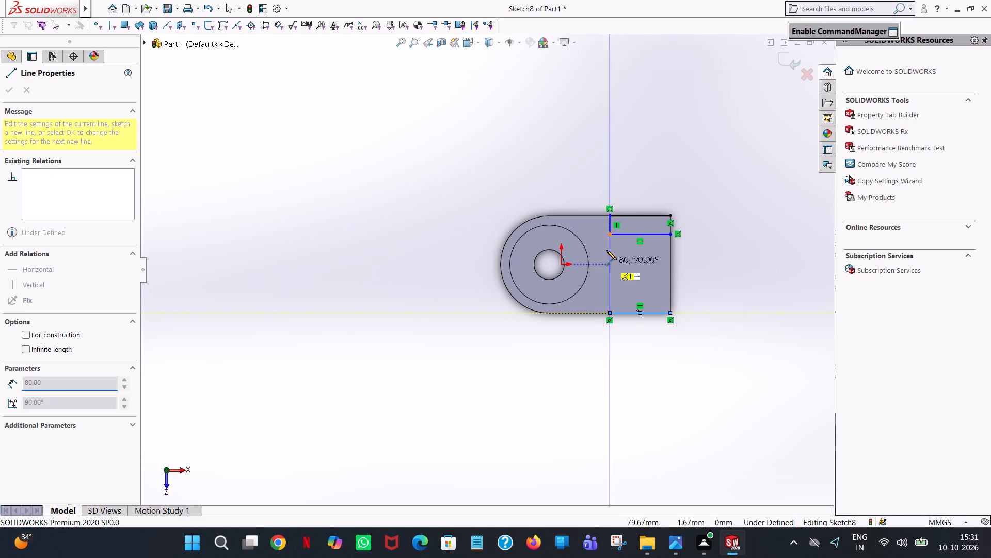
left_click(611, 292)
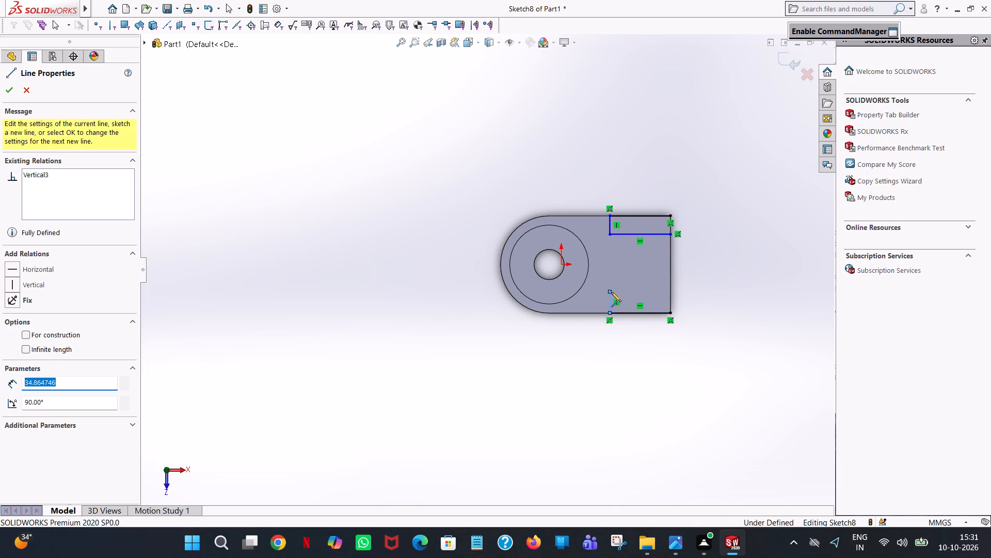
type("30")
key("Return")
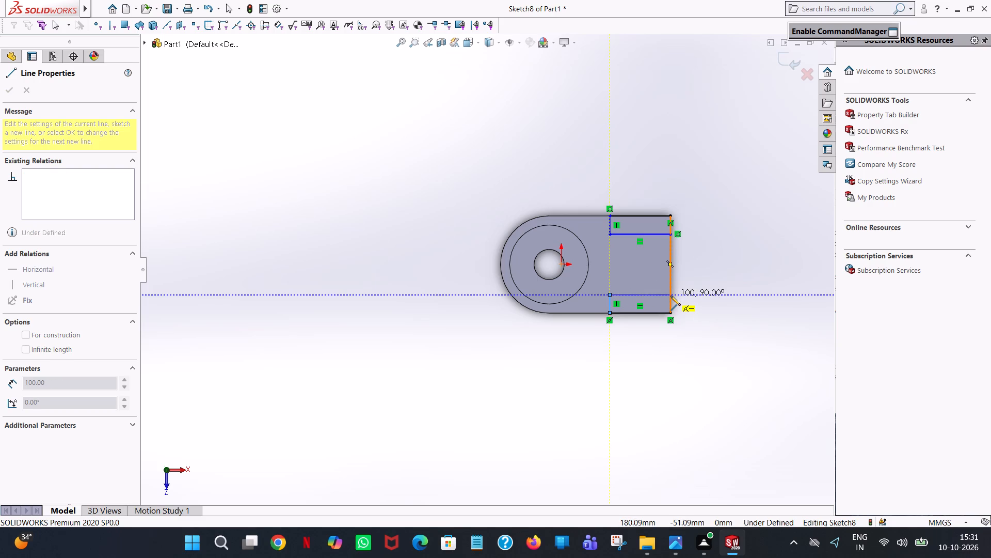
left_click(670, 296)
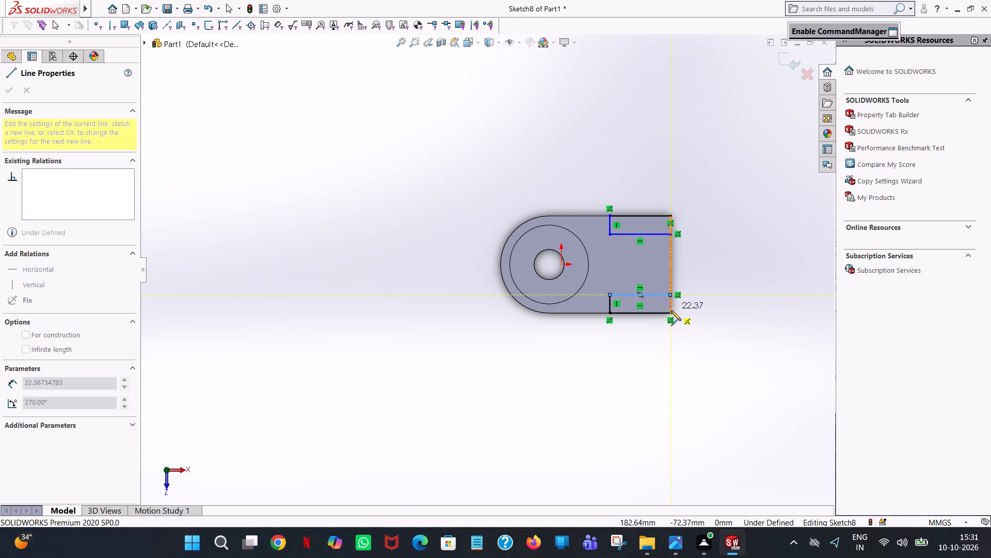
left_click(670, 313)
right_click(670, 313)
left_click(691, 323)
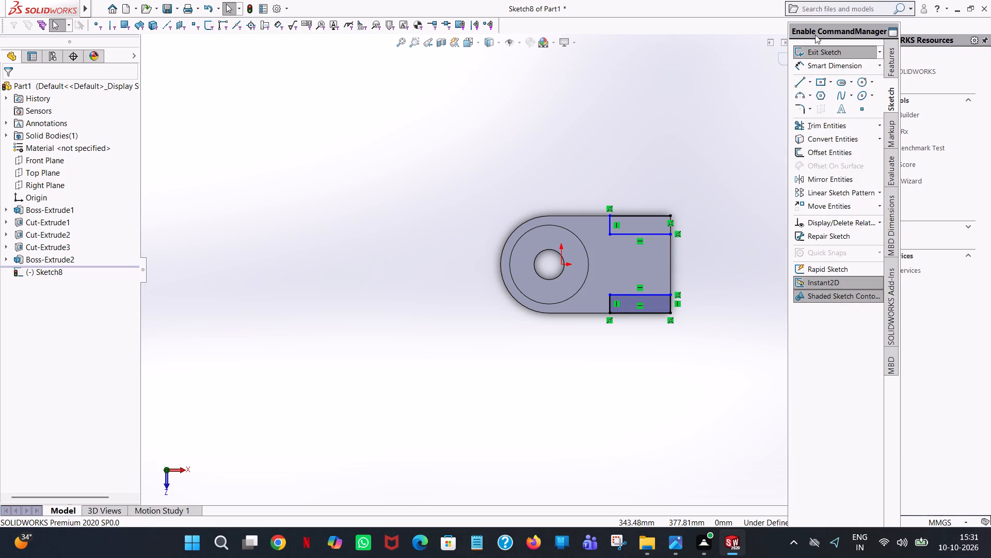
Enclose the 100 x 100 mm area between the two strips with a line joining their inner corners and one along the flat end.
left_click(799, 82)
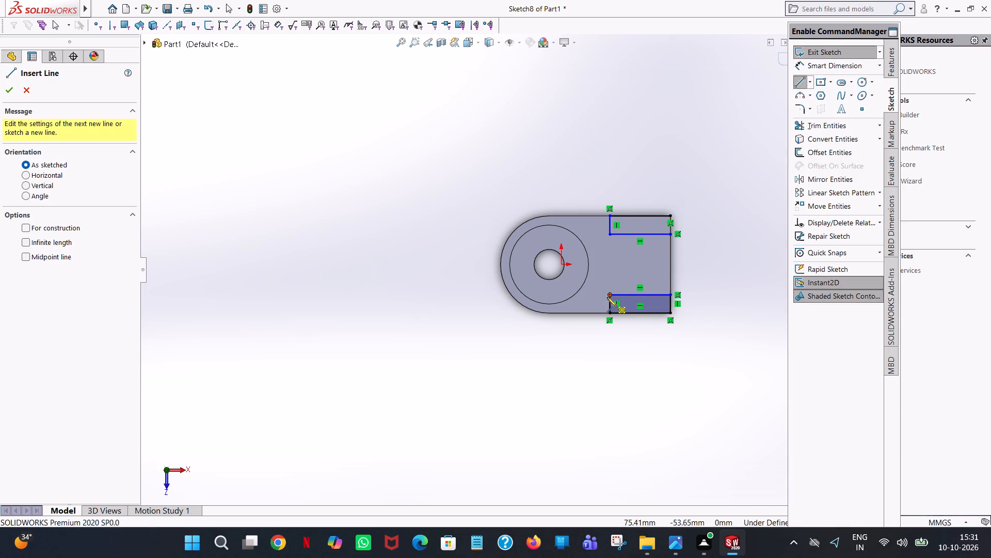
left_click(609, 296)
left_click(611, 235)
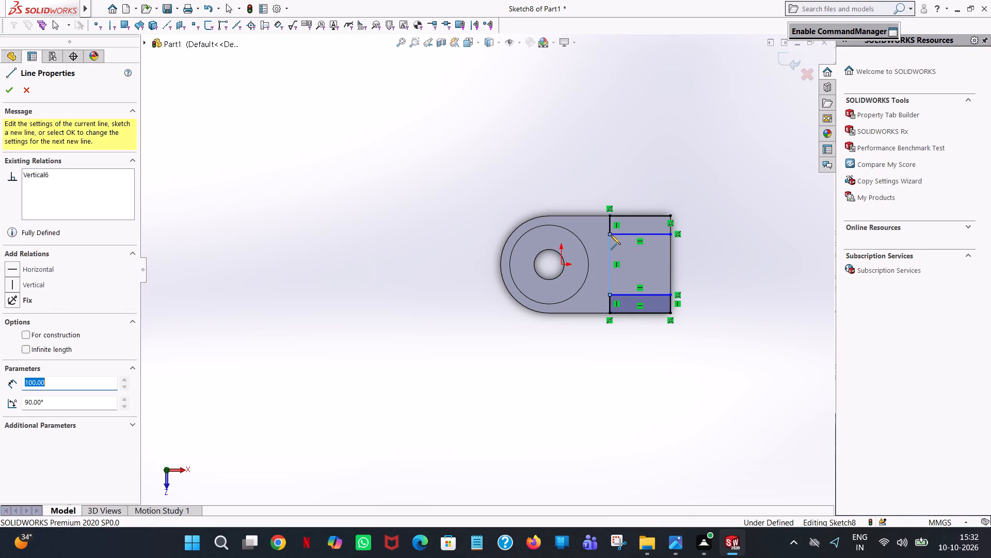
right_click(611, 235)
left_click(646, 242)
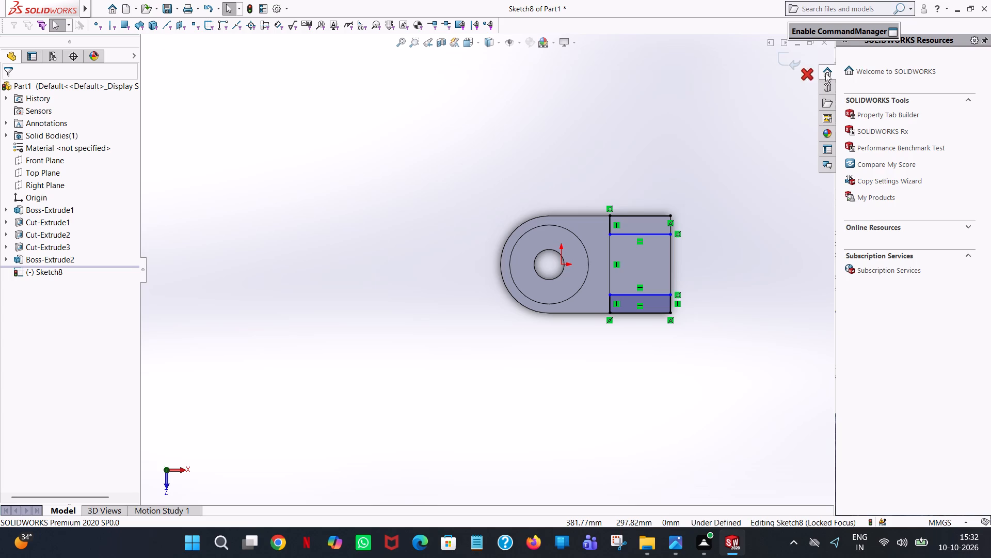
left_click(799, 82)
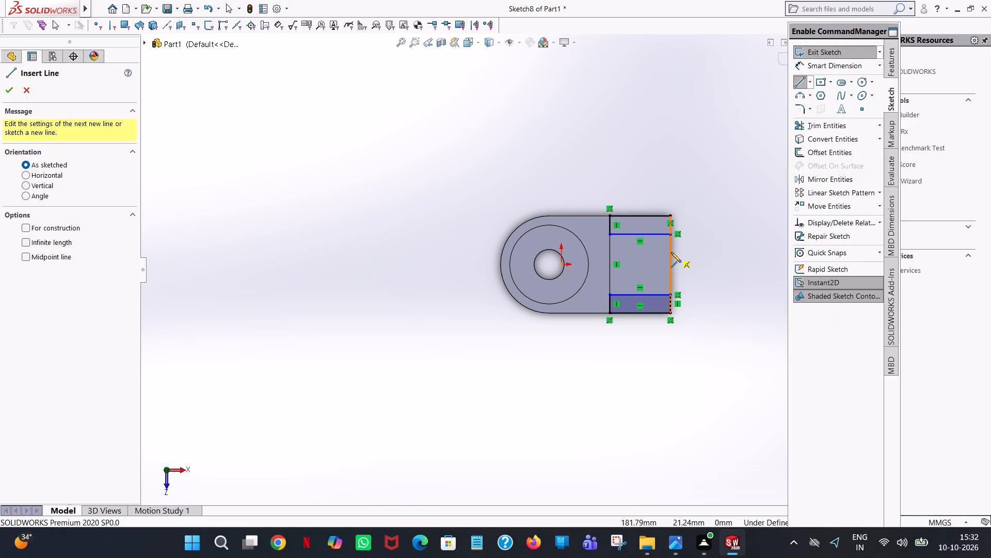
left_click(669, 233)
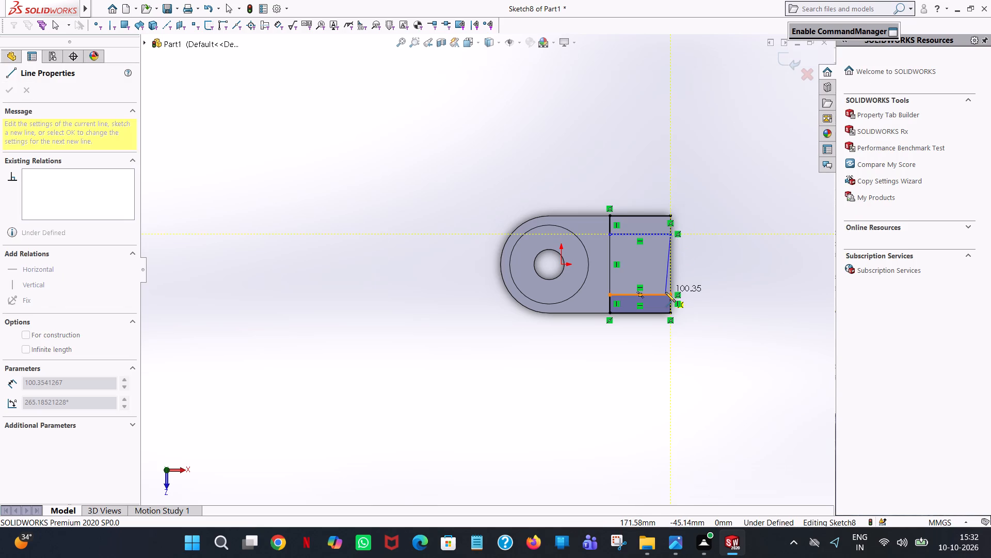
left_click(672, 292)
right_click(672, 292)
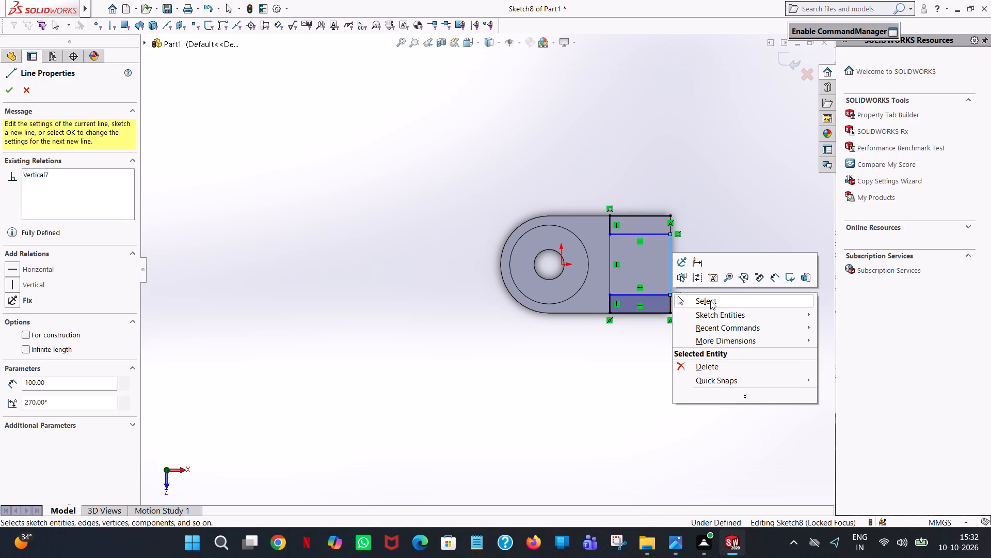
left_click(710, 301)
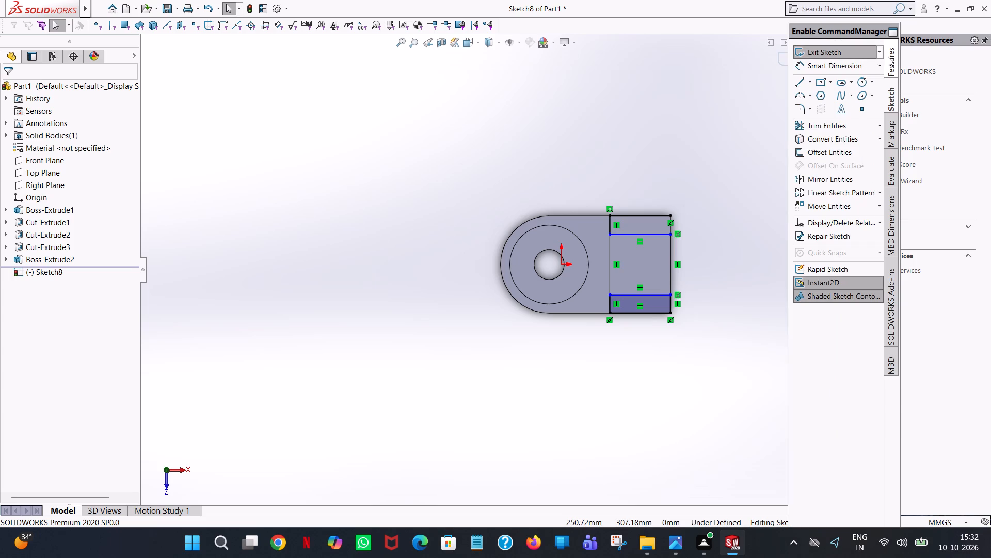
Cut the middle 100 x 100 mm region through the block as a blind Extruded Cut 312 mm deep.
left_click(889, 57)
left_click(827, 125)
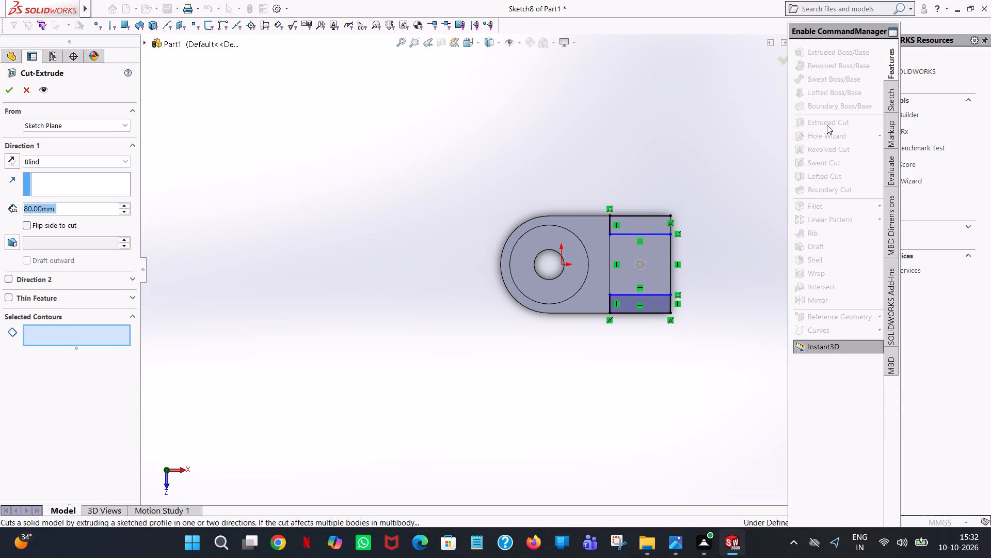
left_click(659, 264)
scroll(717, 333, "up", 1)
middle_click_drag(717, 333, 698, 127)
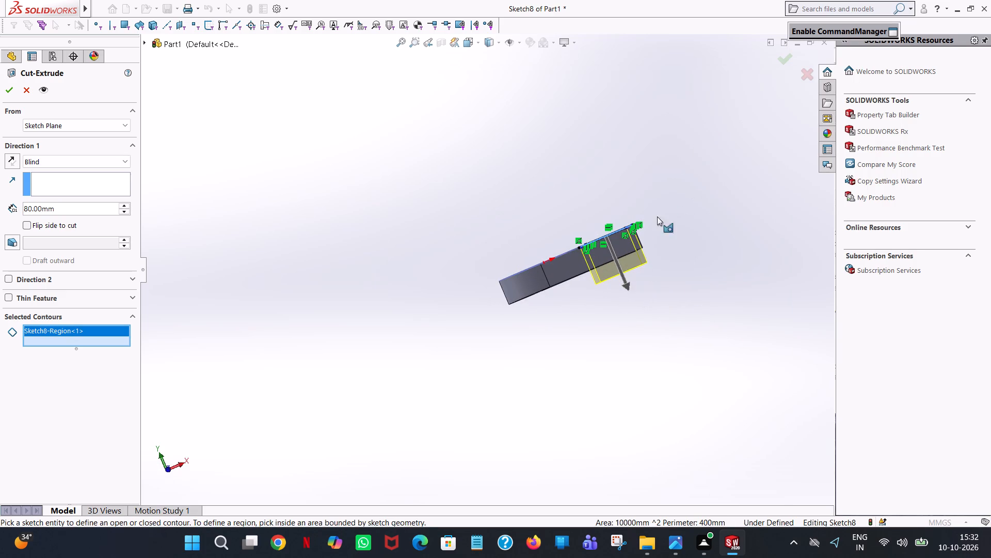
left_click_drag(626, 285, 707, 365)
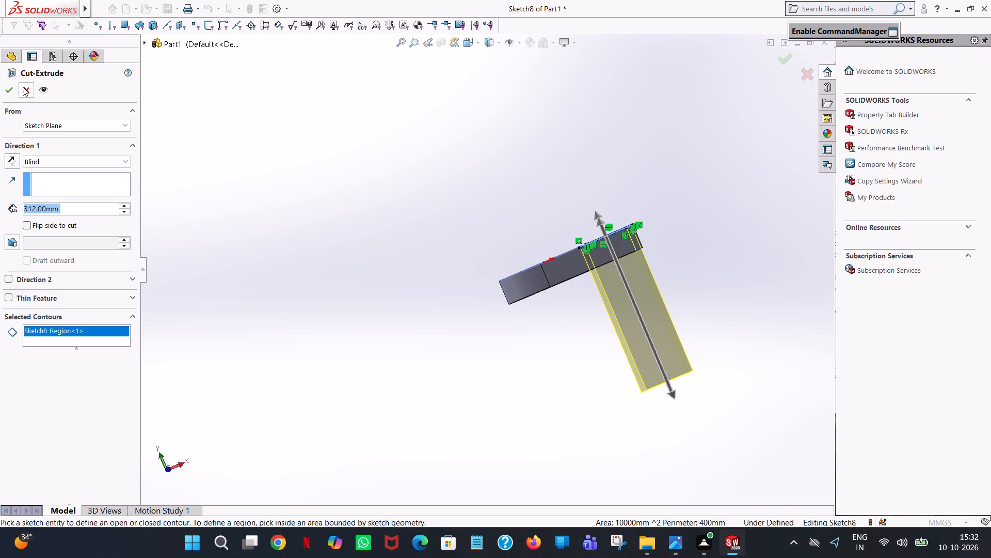
left_click(3, 91)
Start an Extruded Cut sketch on the flat long side face of the forked block and view that face square-on.
middle_click_drag(641, 169, 612, 194)
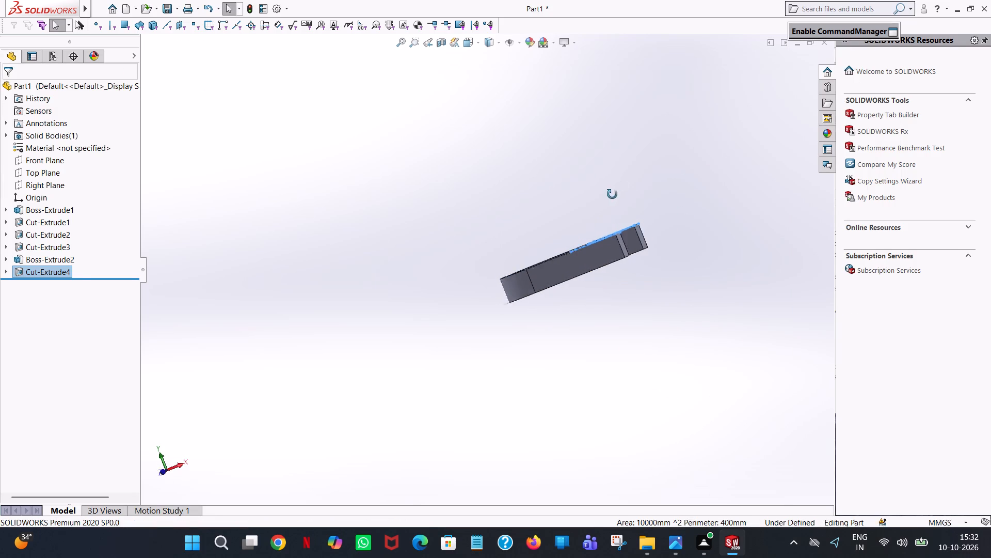
middle_click_drag(612, 194, 625, 347)
scroll(625, 347, "up", 1)
left_click(629, 176)
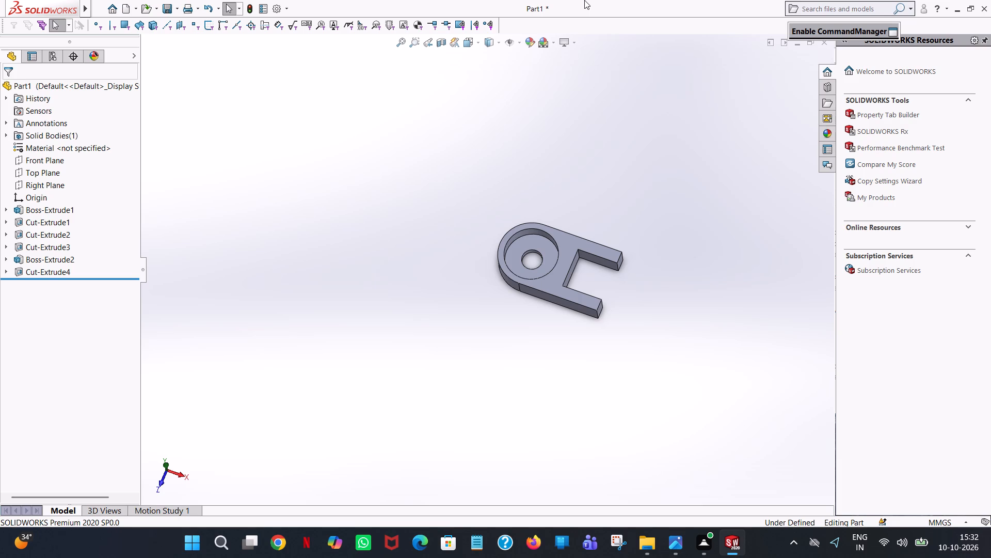
middle_click_drag(609, 333, 643, 214)
scroll(643, 214, "up", 1)
scroll(568, 295, "down", 3)
scroll(550, 257, "down", 2)
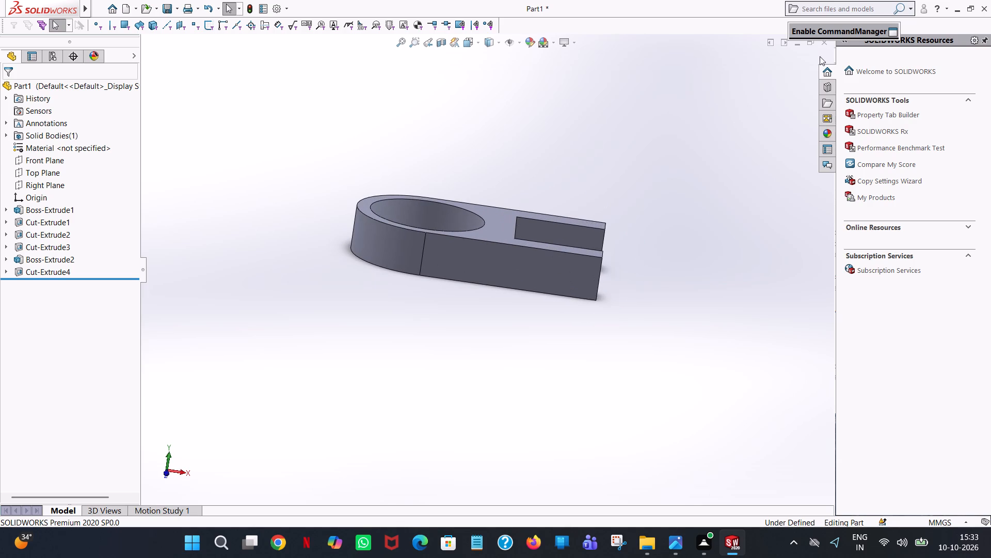
left_click(824, 125)
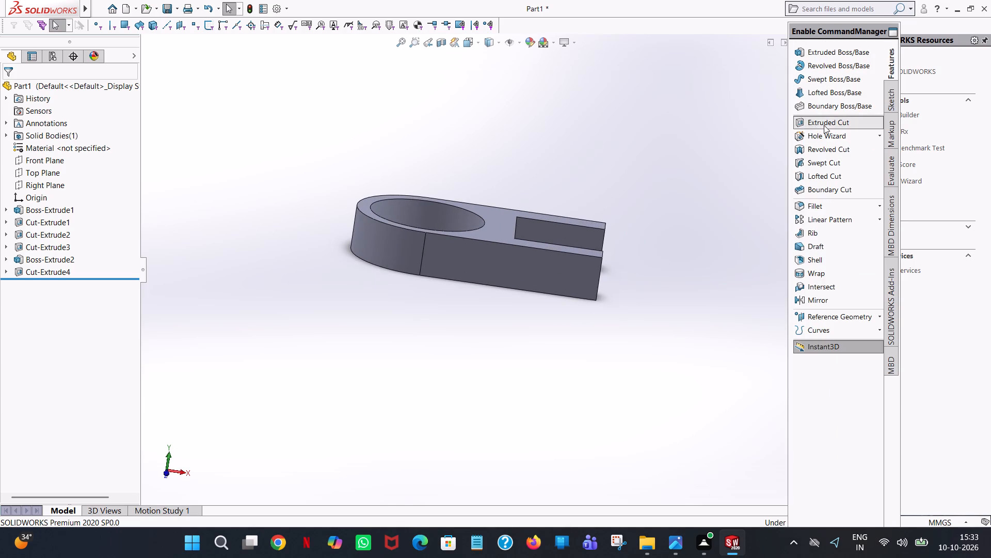
left_click(559, 275)
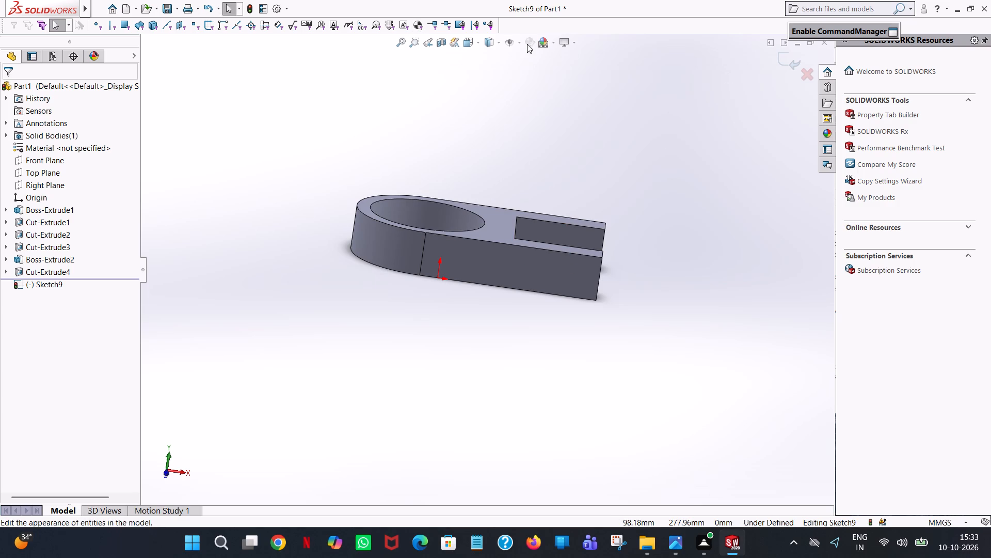
left_click(499, 44)
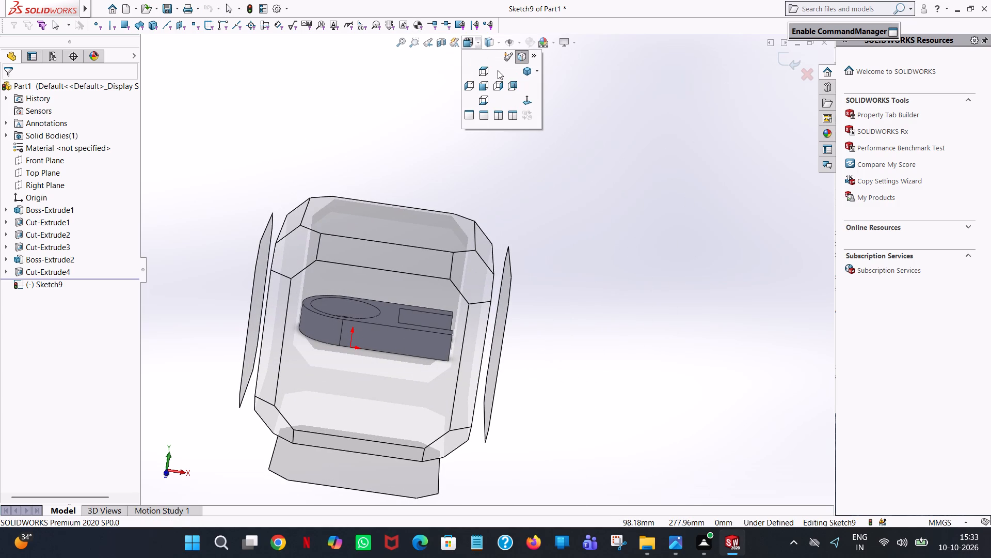
left_click(531, 98)
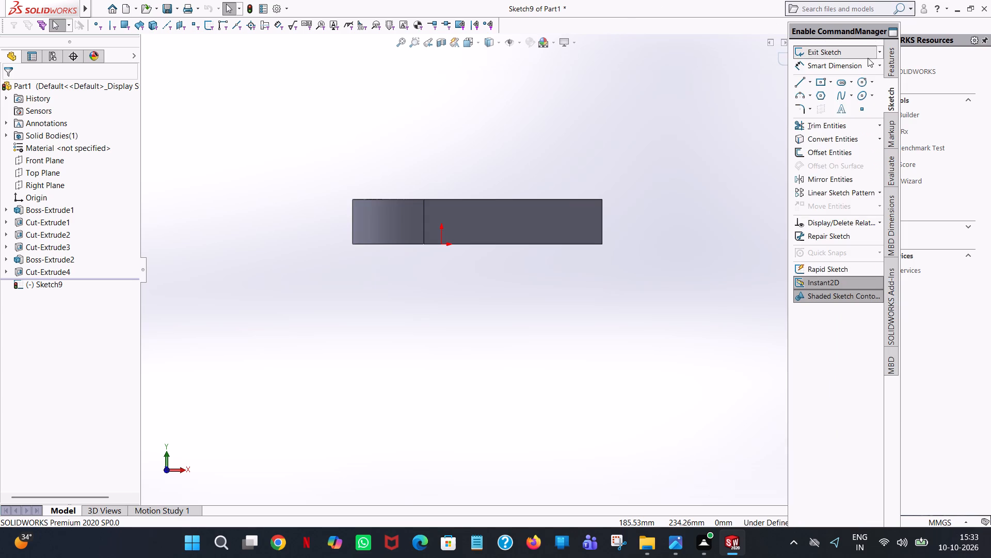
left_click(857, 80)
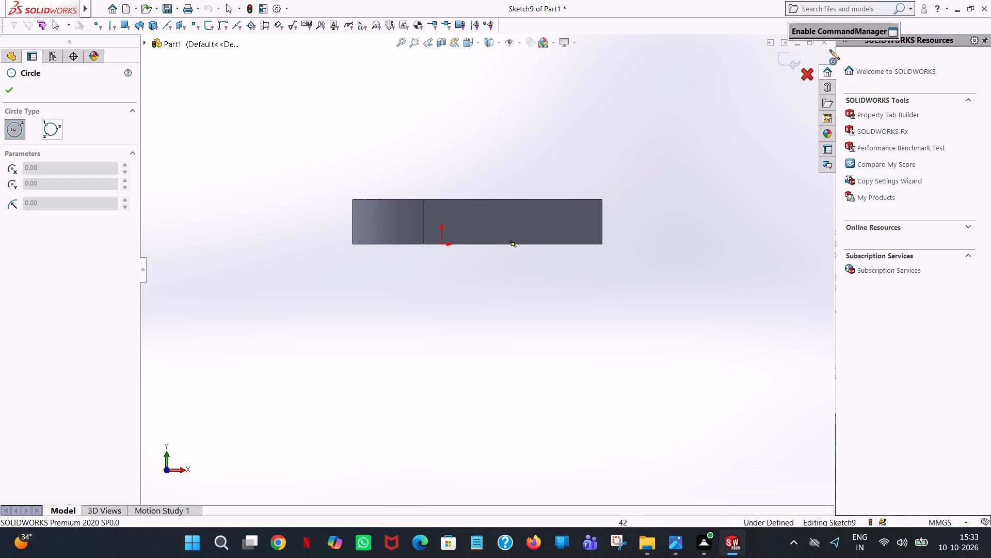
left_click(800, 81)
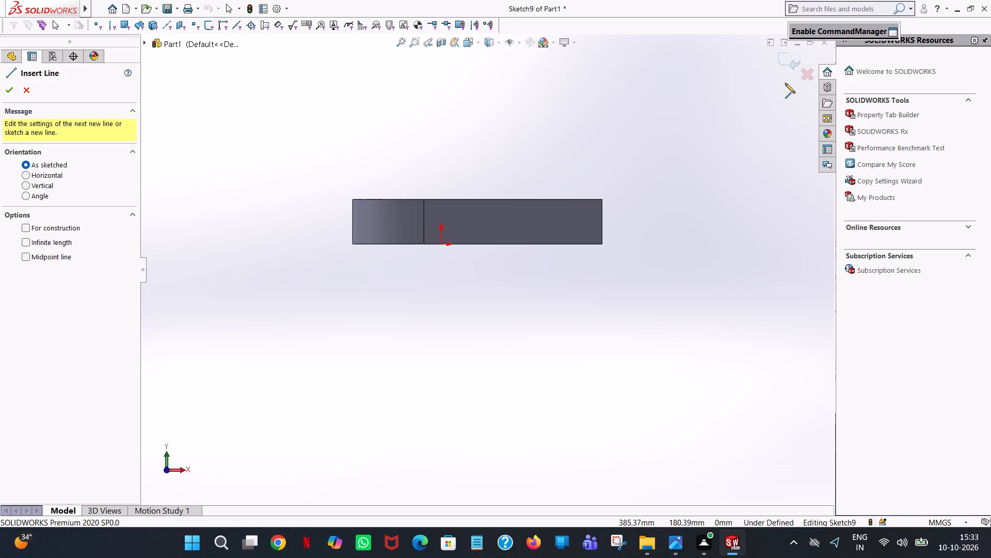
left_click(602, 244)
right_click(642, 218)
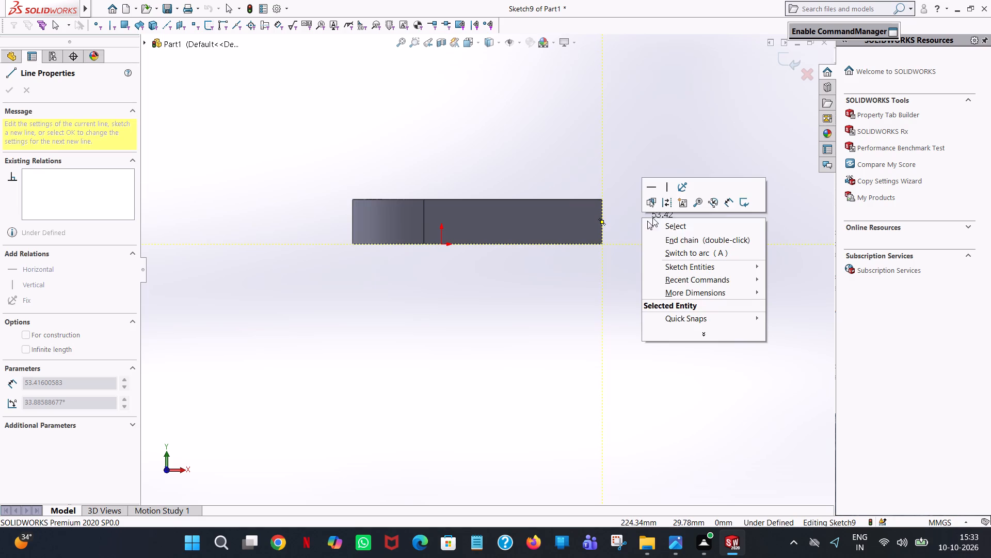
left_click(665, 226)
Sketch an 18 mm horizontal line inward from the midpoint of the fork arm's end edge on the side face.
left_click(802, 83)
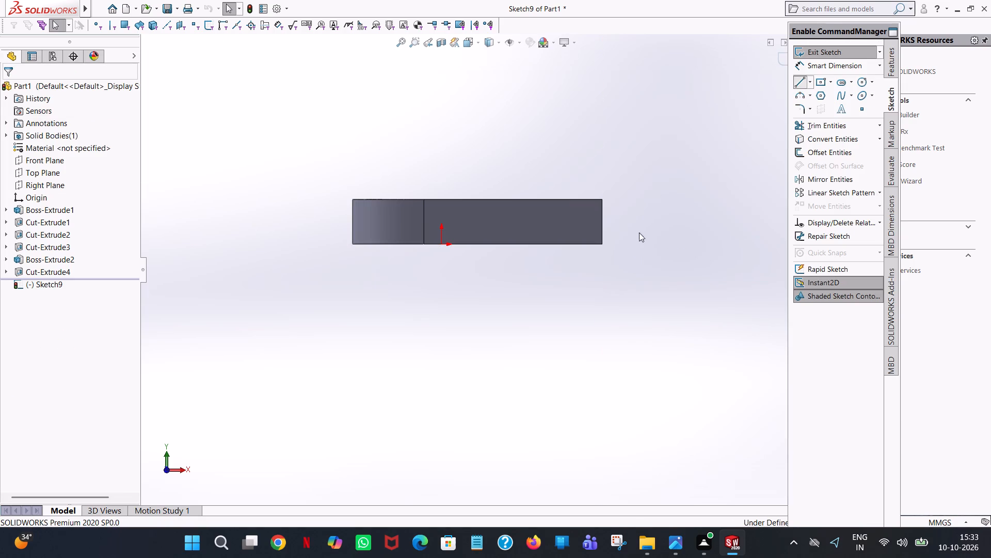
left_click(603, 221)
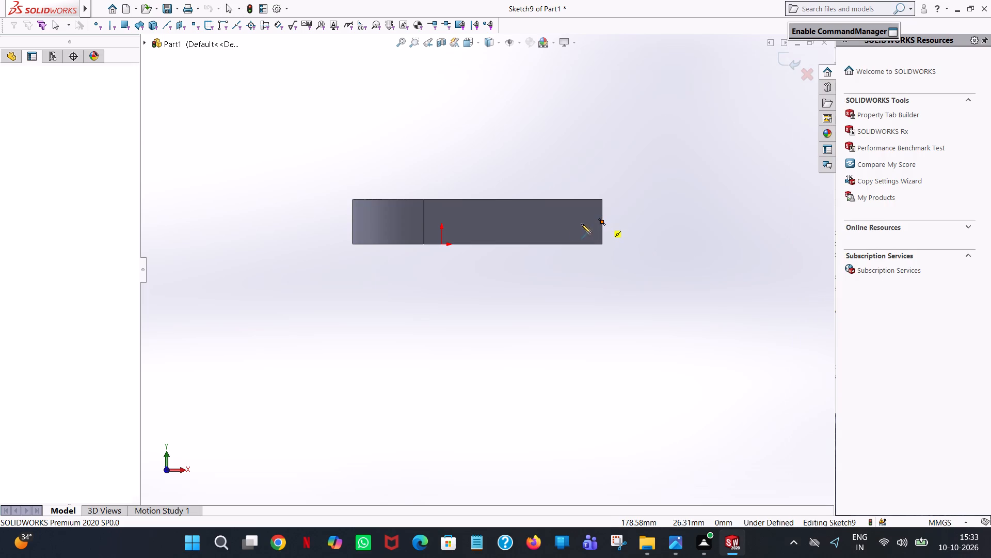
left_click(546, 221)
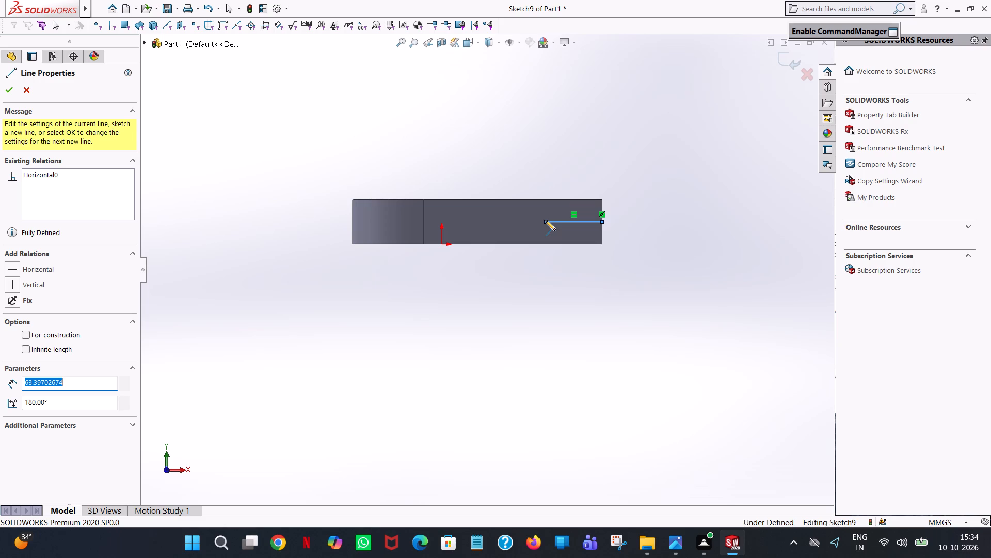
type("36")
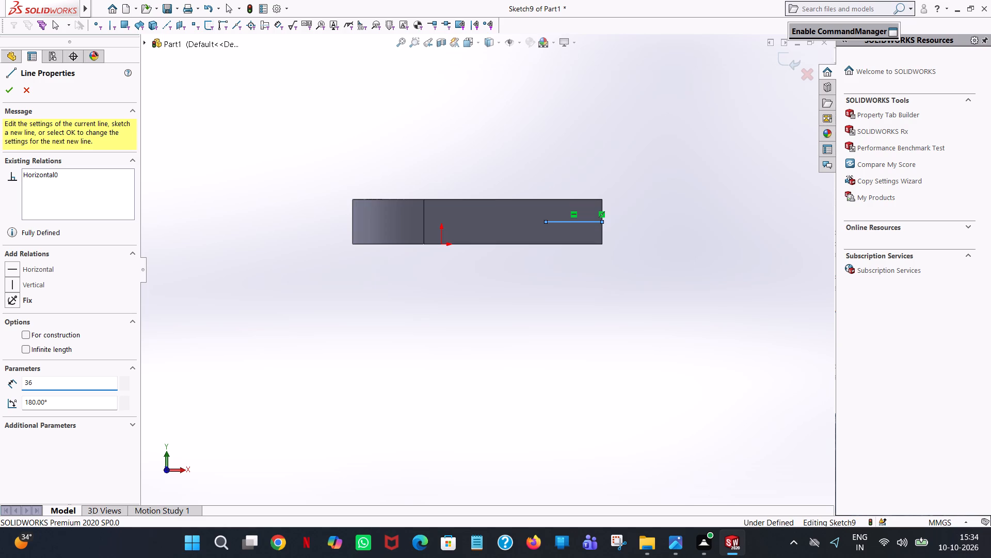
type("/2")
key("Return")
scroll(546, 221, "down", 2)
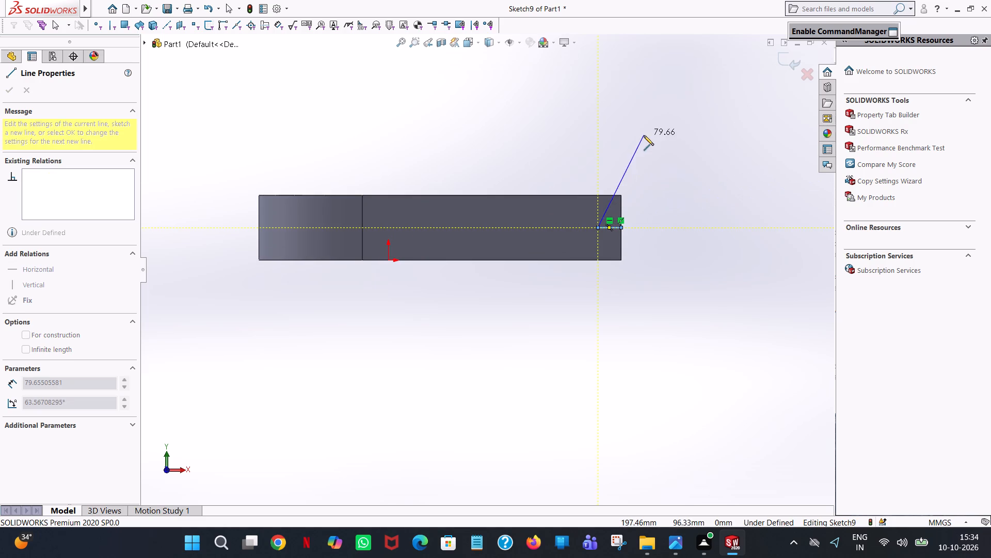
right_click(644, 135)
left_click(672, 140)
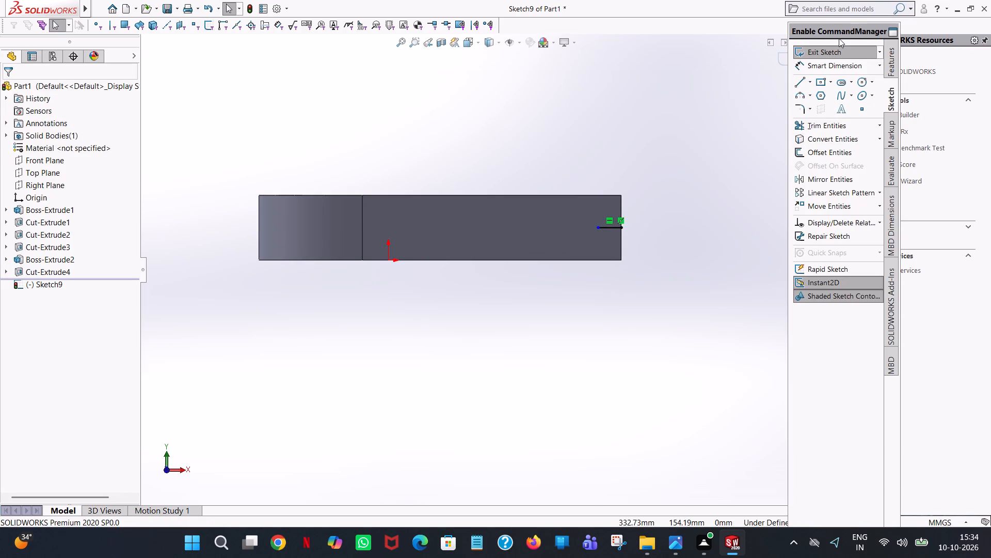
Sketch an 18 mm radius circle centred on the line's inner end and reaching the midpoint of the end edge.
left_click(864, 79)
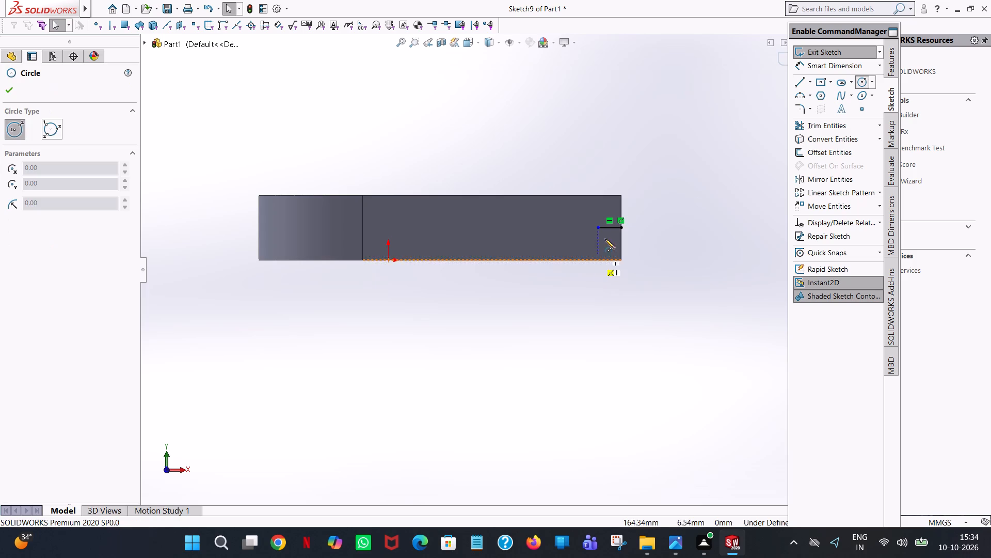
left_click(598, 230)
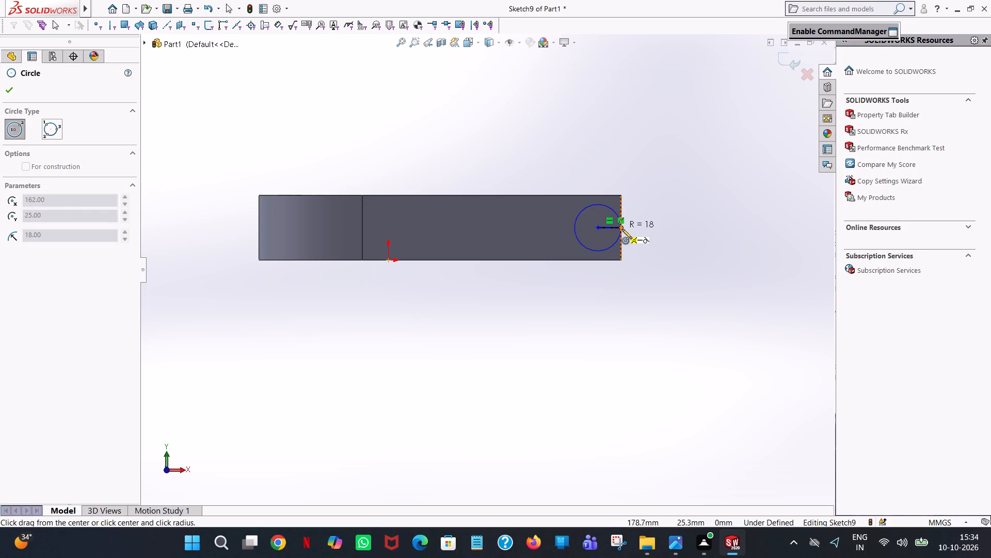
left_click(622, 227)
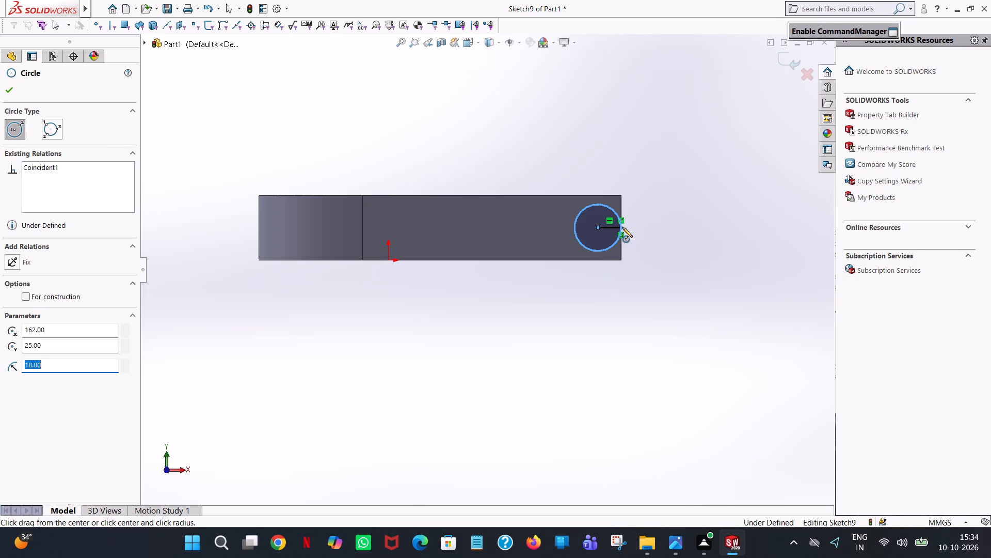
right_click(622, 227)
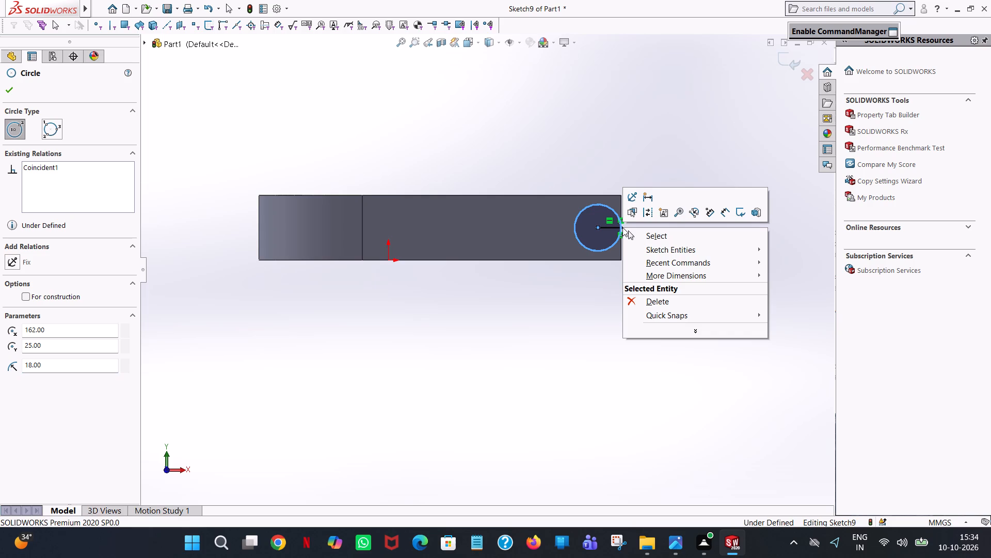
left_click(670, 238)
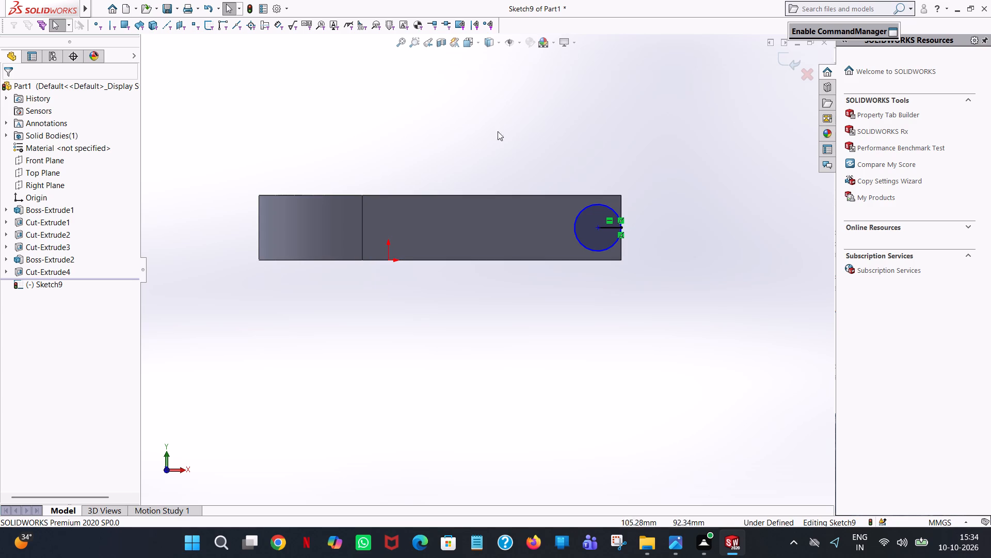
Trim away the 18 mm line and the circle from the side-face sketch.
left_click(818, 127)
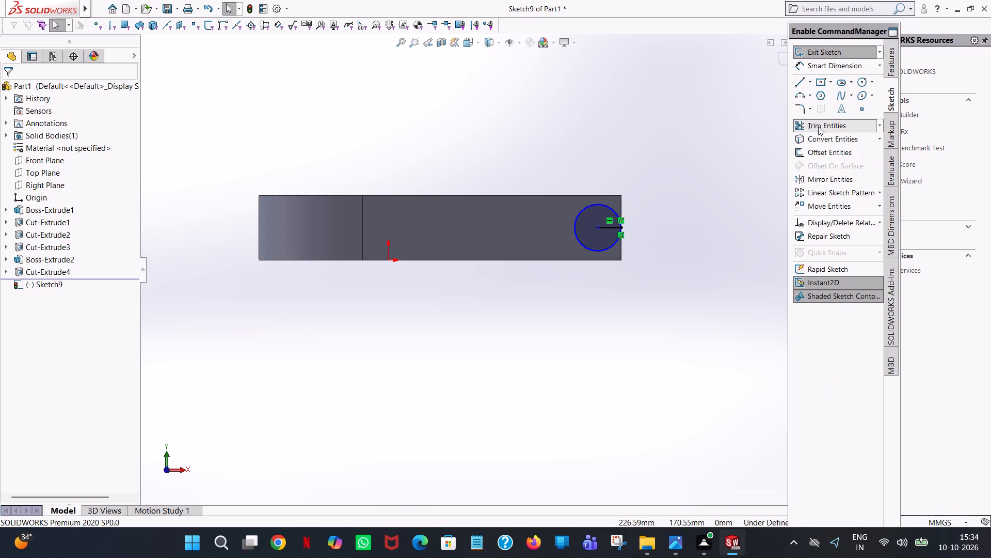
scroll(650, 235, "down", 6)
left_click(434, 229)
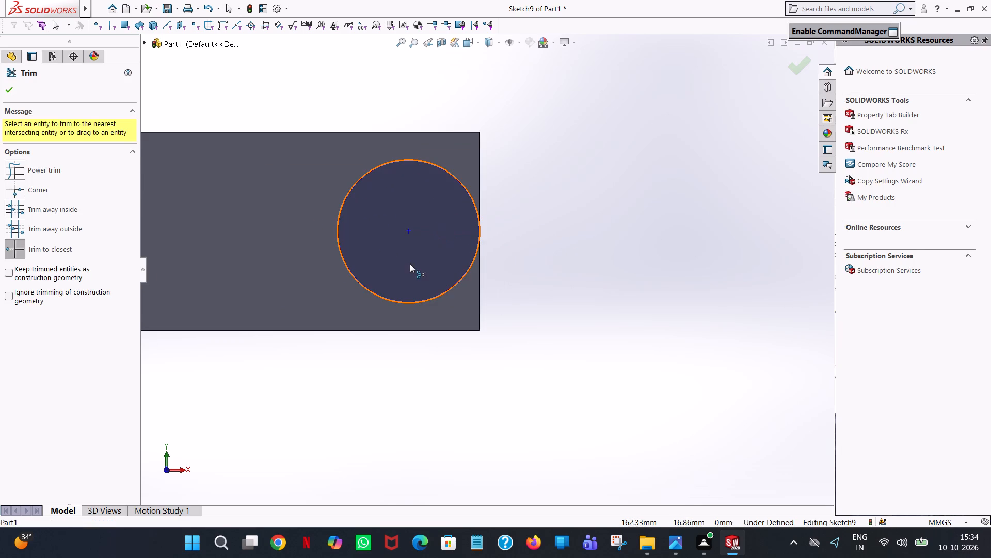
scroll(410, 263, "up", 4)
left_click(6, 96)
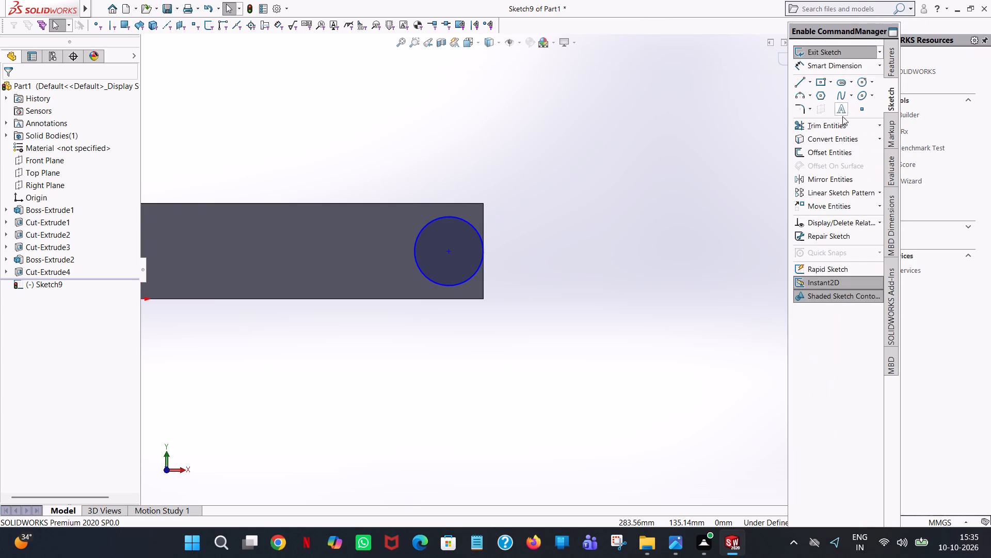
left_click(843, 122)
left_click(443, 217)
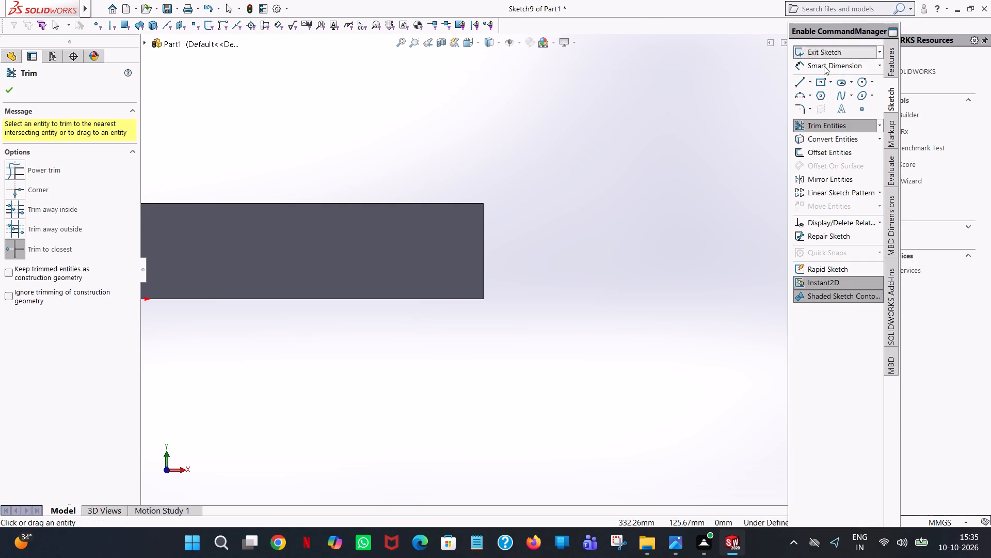
Sketch a 25 mm radius circle centred on the end edge's midpoint and passing through the arm's upper end corner.
left_click(859, 76)
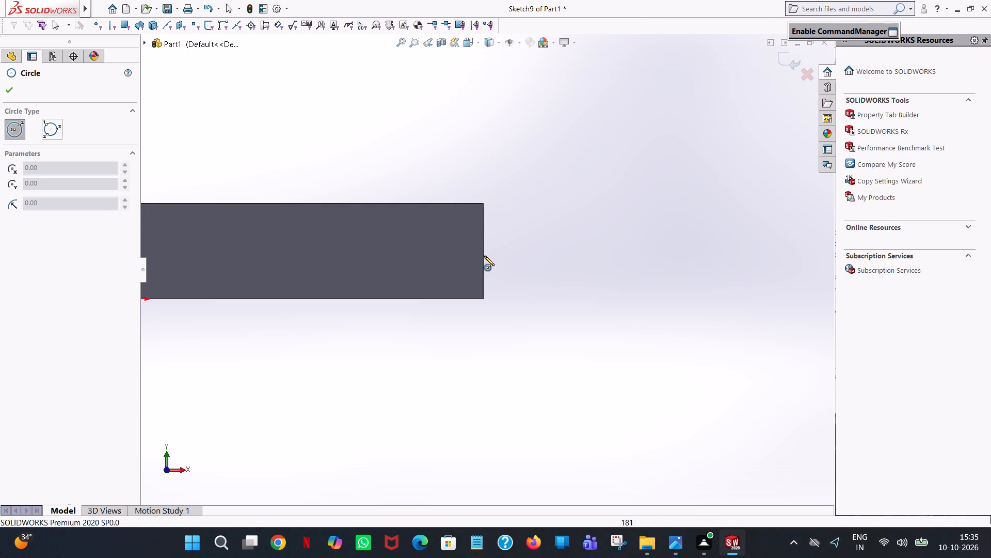
left_click(483, 250)
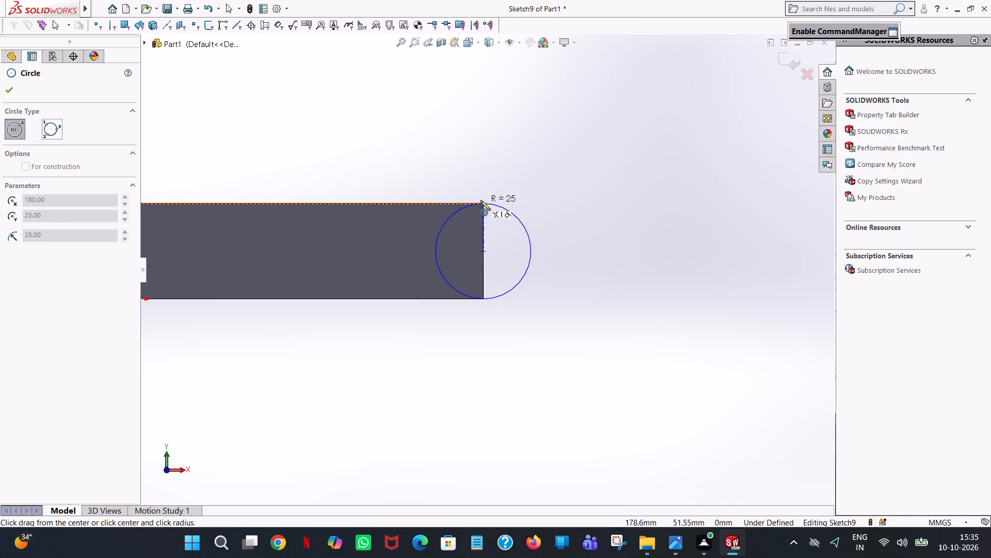
left_click(483, 204)
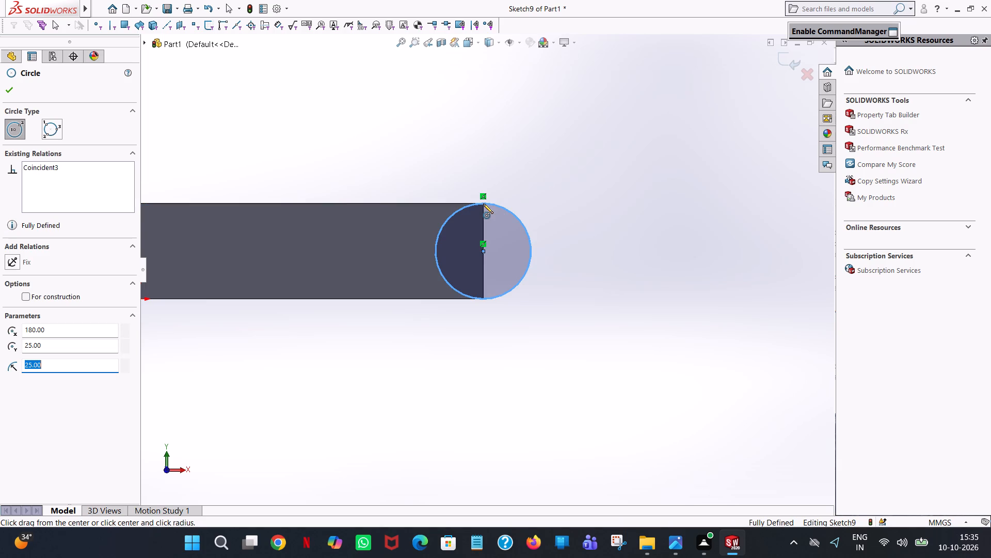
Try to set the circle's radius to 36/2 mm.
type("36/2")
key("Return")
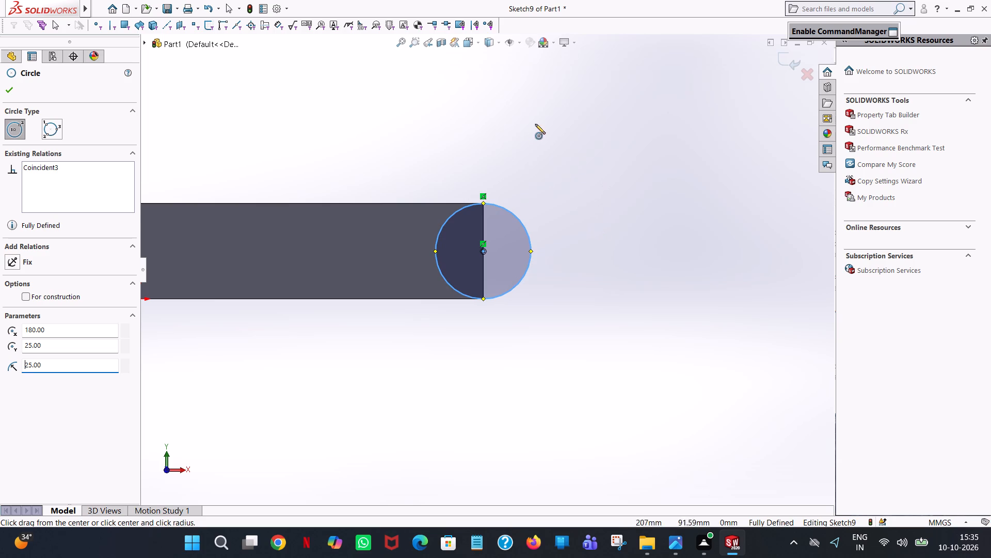
Extrude the circle as a blind Extruded Boss 30 mm deep, reversed across the fork arm's width and merged with the block.
middle_click_drag(535, 124, 525, 185)
left_click_drag(56, 95, 46, 94)
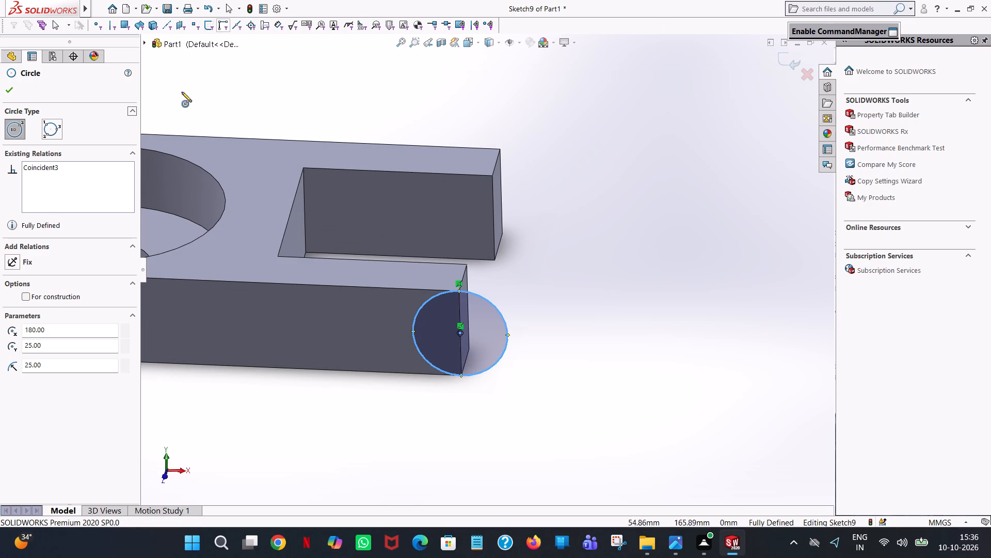
left_click(13, 94)
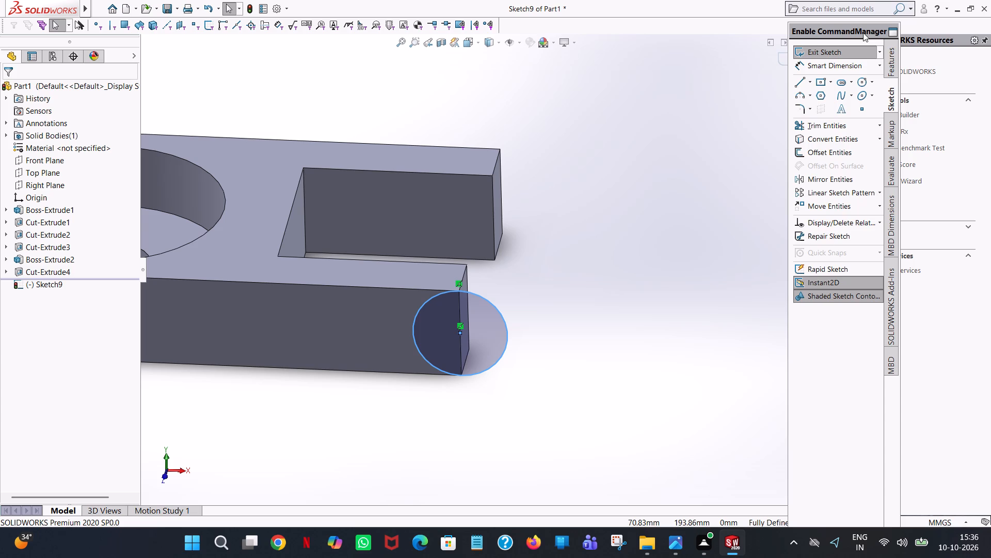
left_click(890, 52)
left_click(839, 55)
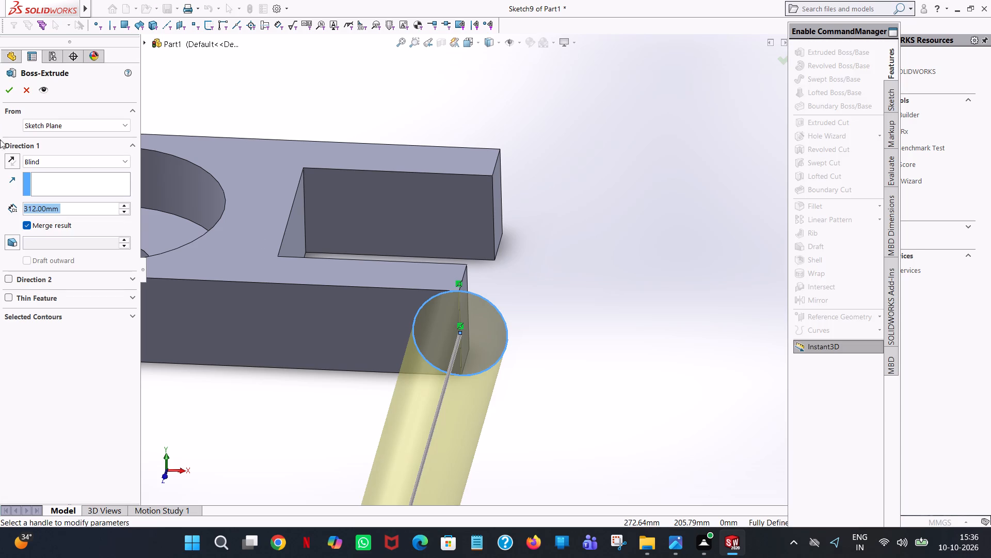
left_click(8, 159)
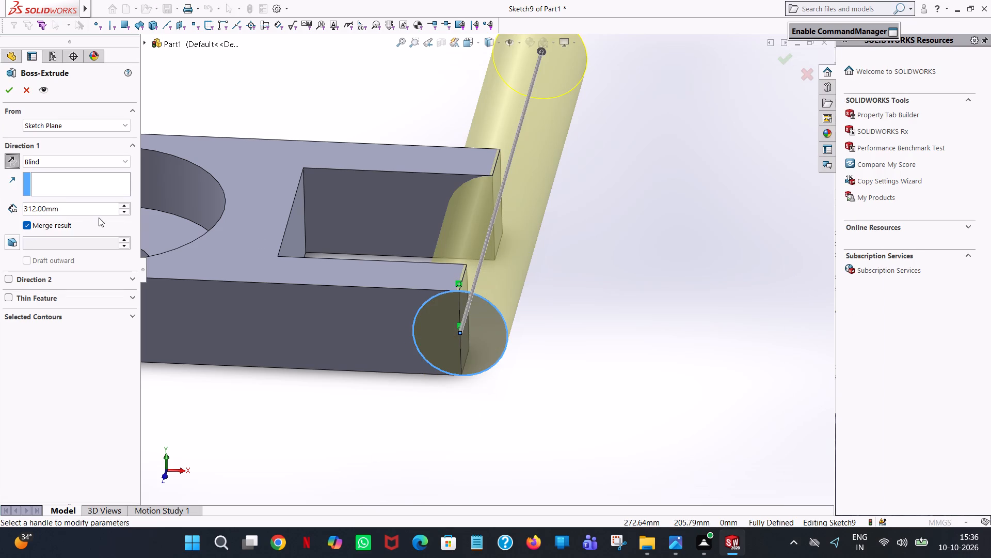
double_click(96, 215)
type("30")
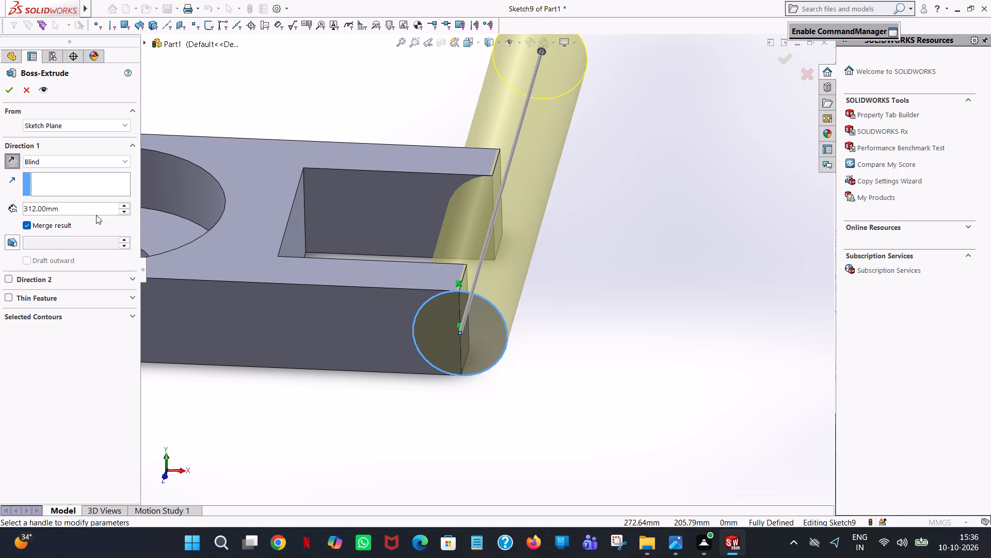
double_click(89, 210)
type("30")
key("Return")
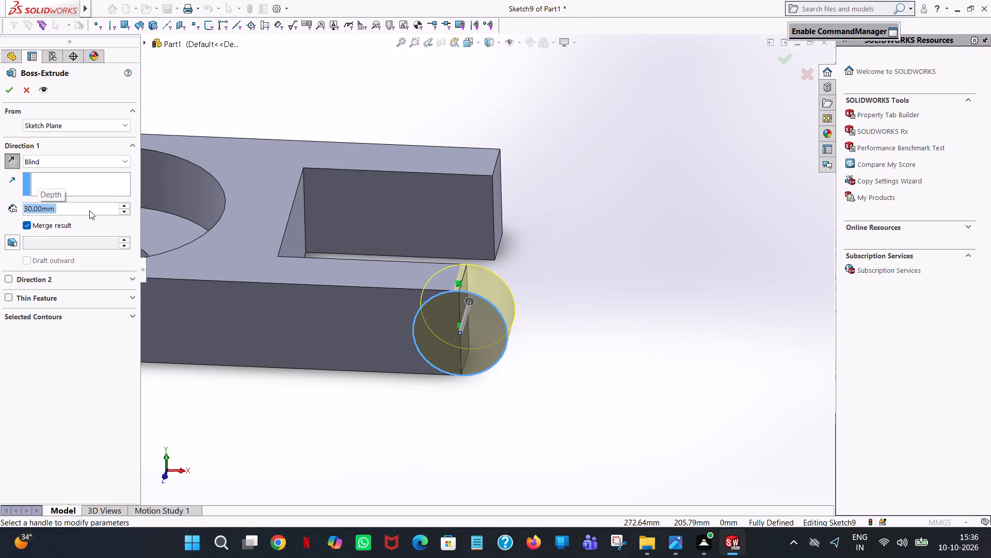
left_click(11, 94)
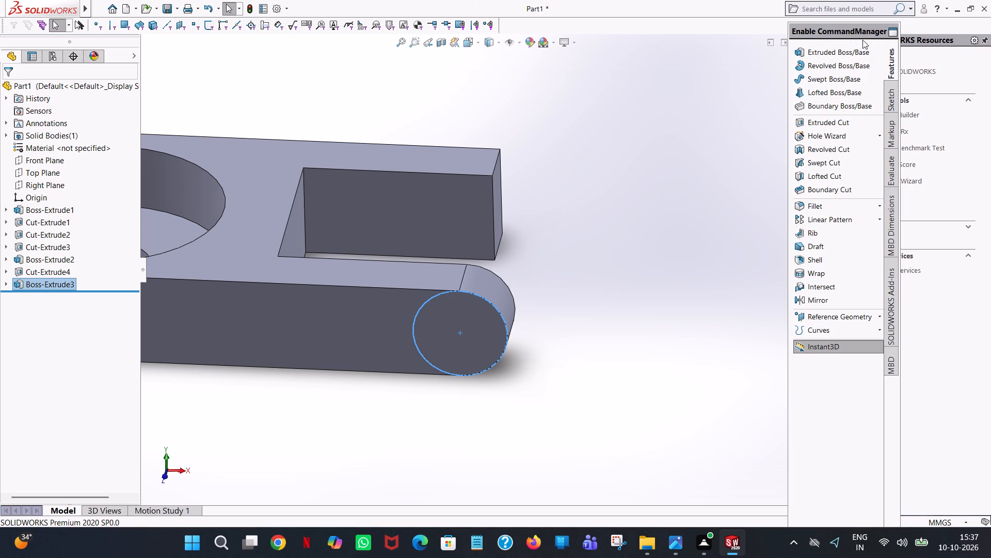
Sketch a 25 mm radius circle on the far fork arm's inner face, centred on its end edge's midpoint and reaching the upper end corner.
left_click(837, 52)
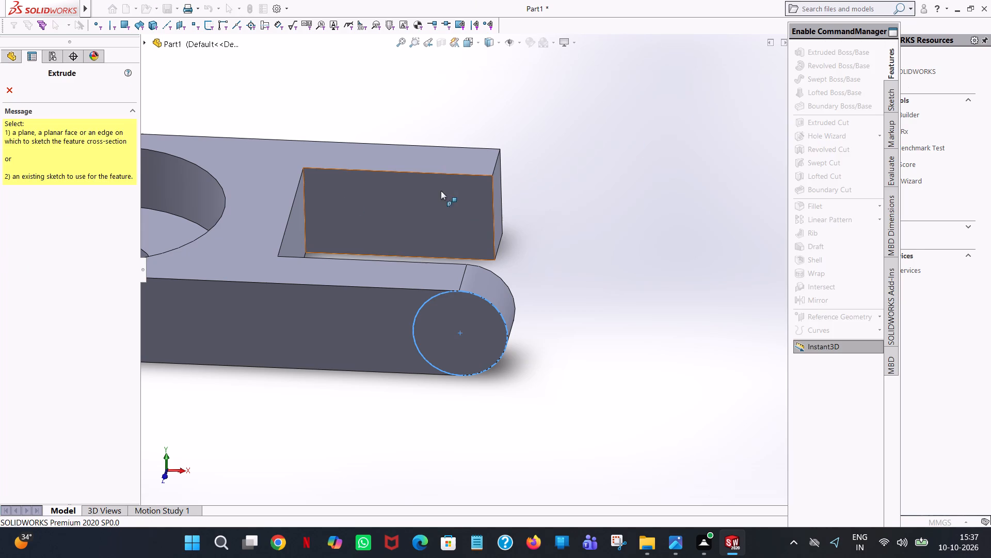
left_click(459, 203)
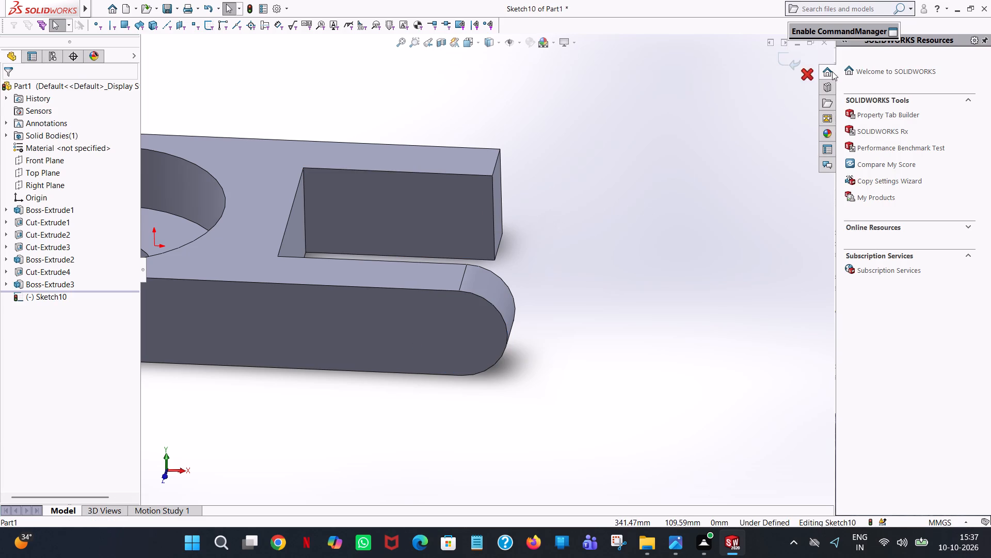
left_click(863, 82)
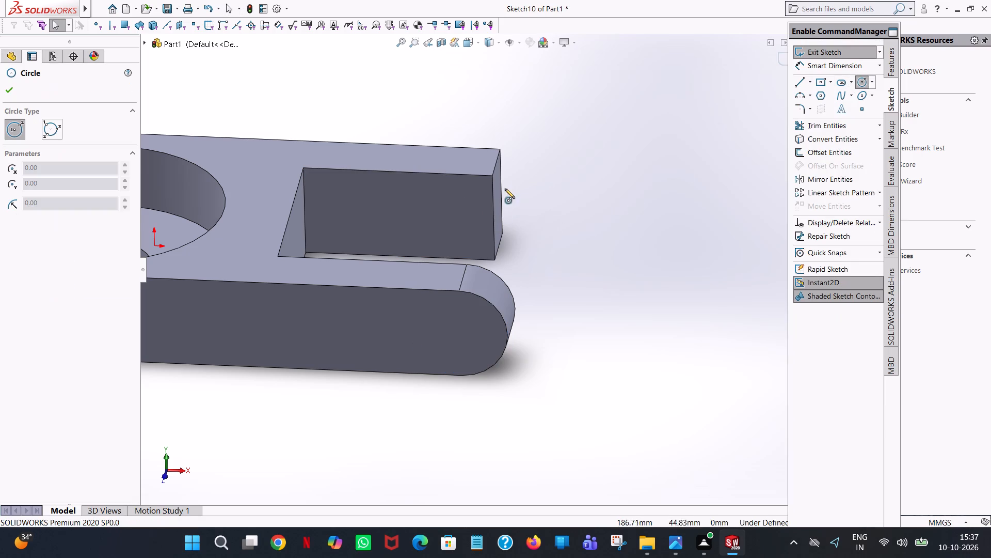
left_click(494, 219)
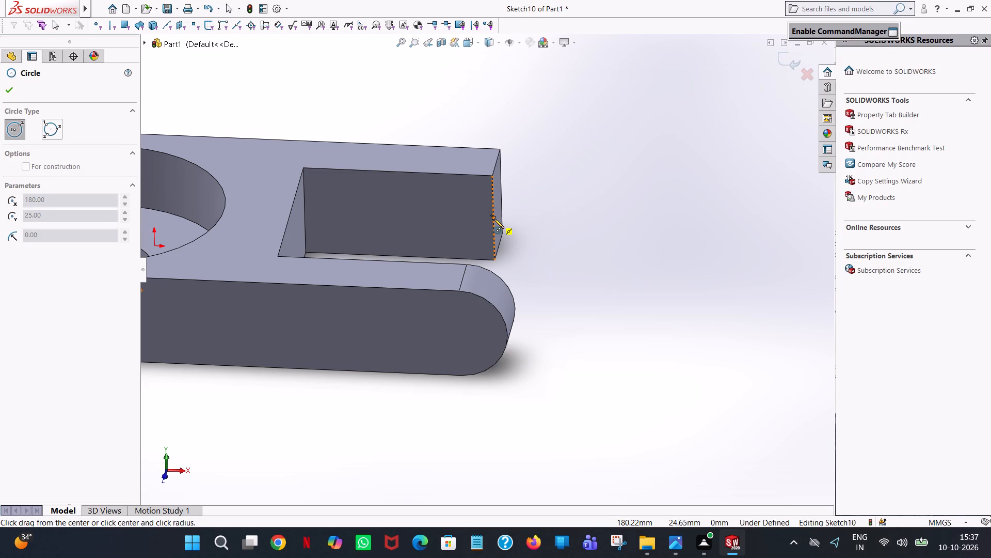
left_click(493, 174)
right_click(493, 174)
left_click(533, 182)
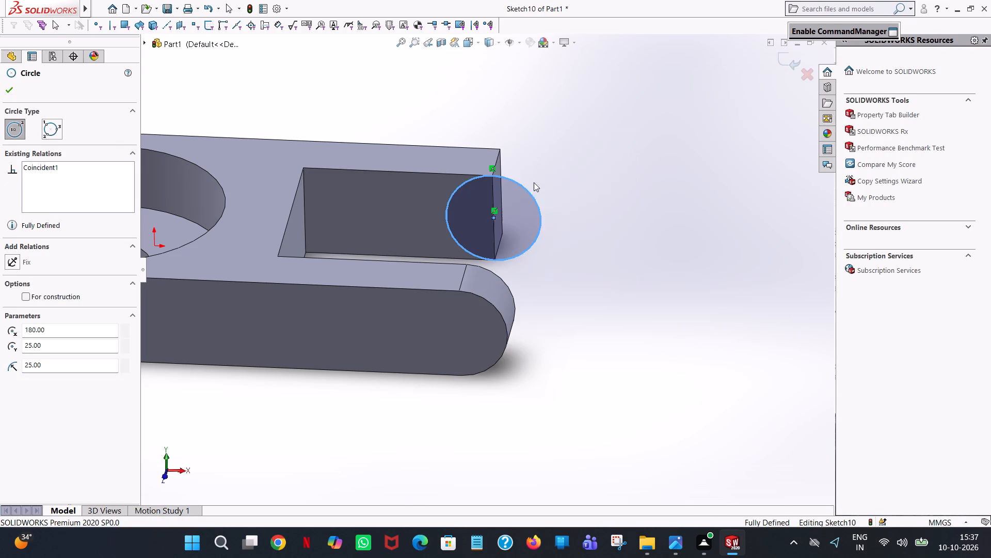
Extrude the circle as a blind Extruded Boss 30 mm deep, reversed across the far arm's width and merged with the block.
left_click(894, 57)
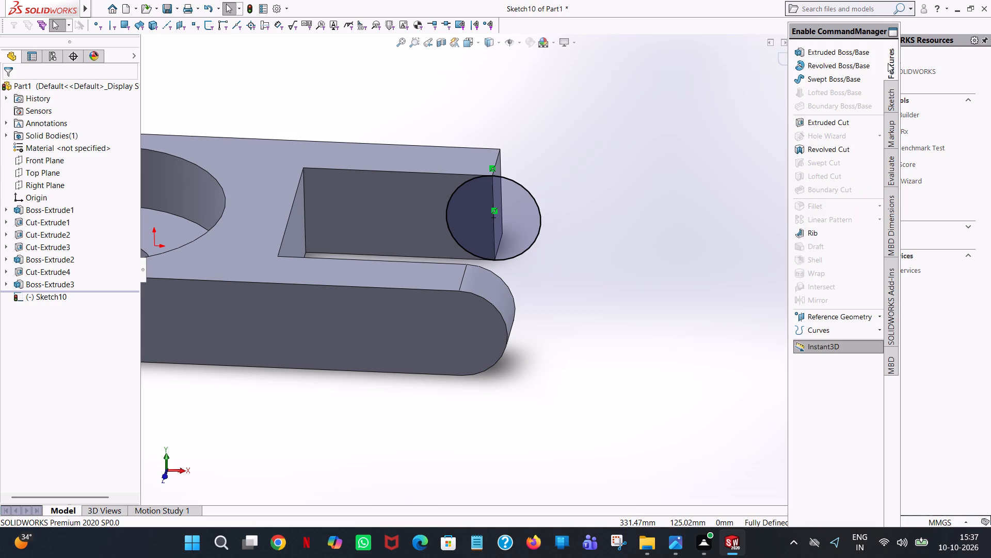
left_click(841, 52)
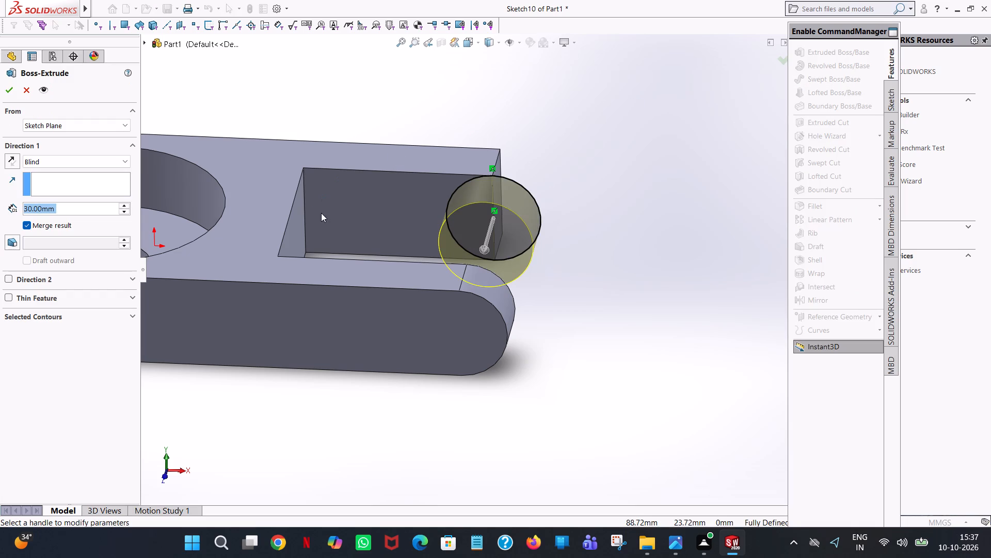
left_click(6, 158)
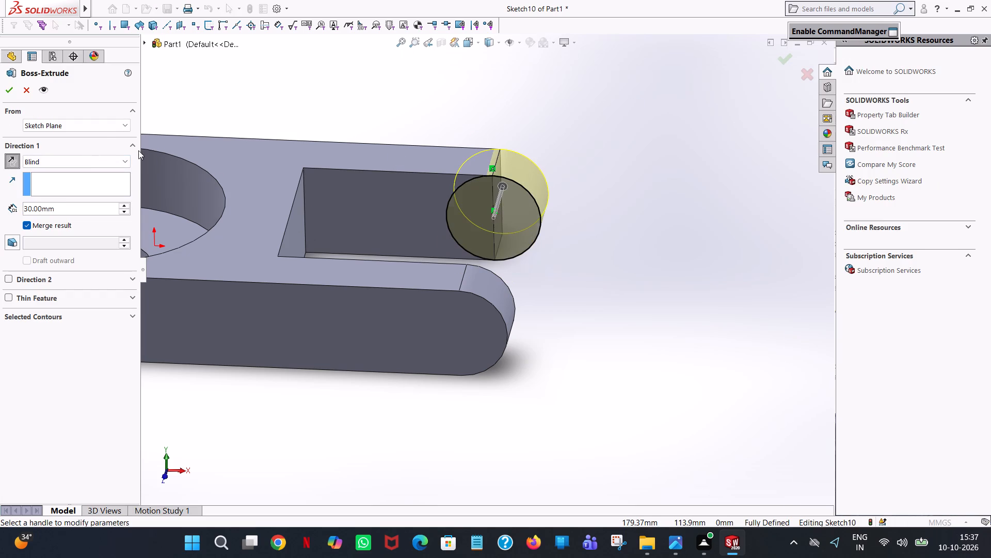
left_click(9, 88)
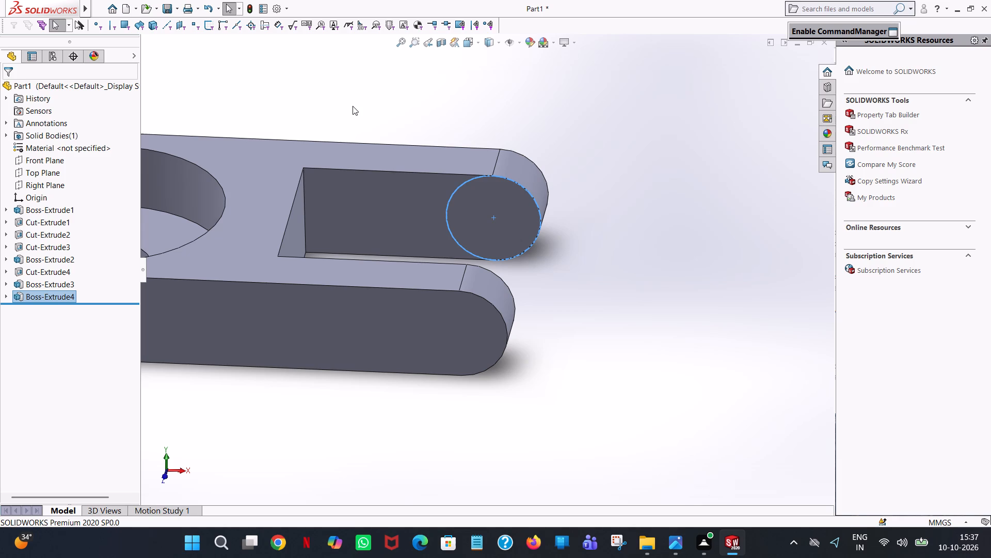
left_click(588, 90)
Sketch an 18 mm radius circle on the near arm's outer face, centred on the rounded tip's centre.
scroll(612, 122, "up", 1)
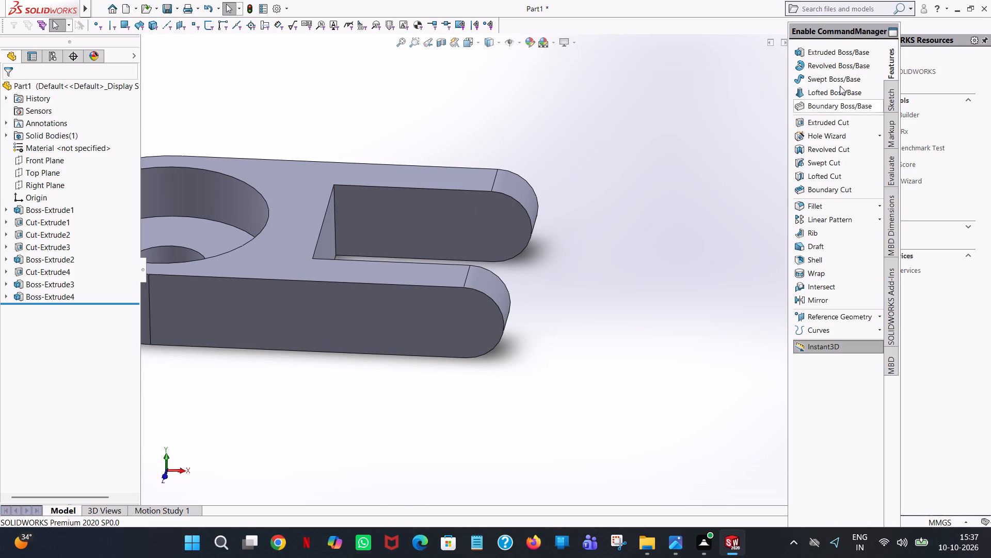
left_click(841, 125)
left_click(453, 329)
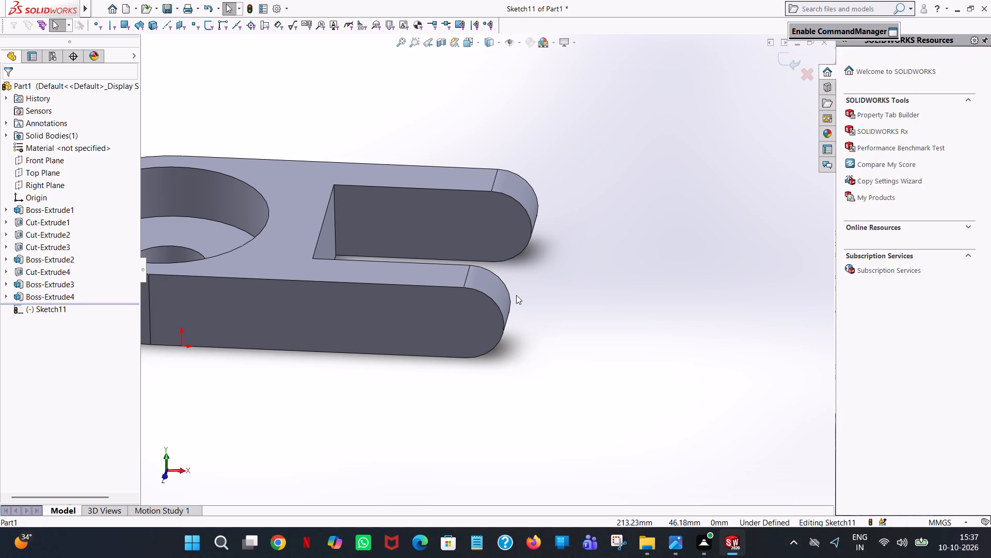
key("space")
left_click(127, 73)
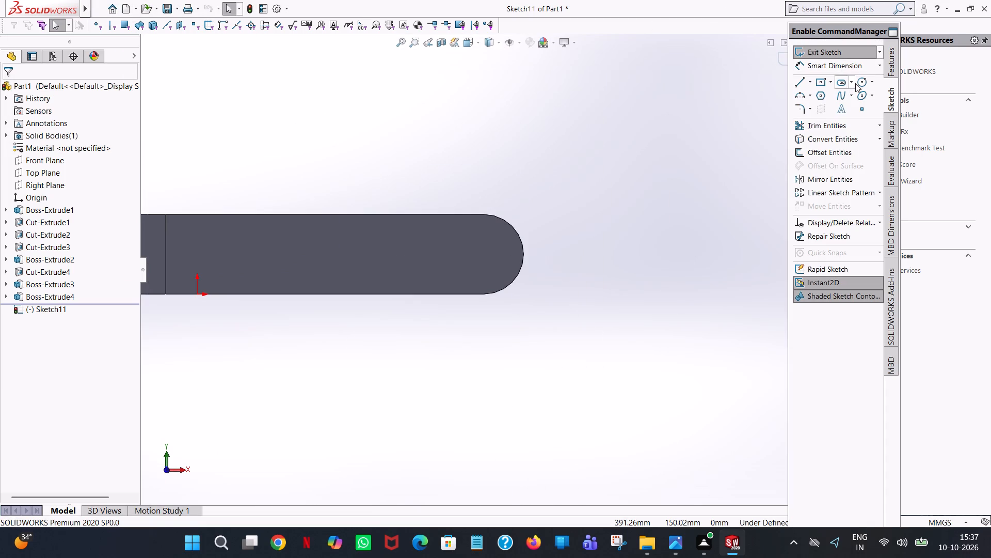
left_click(861, 84)
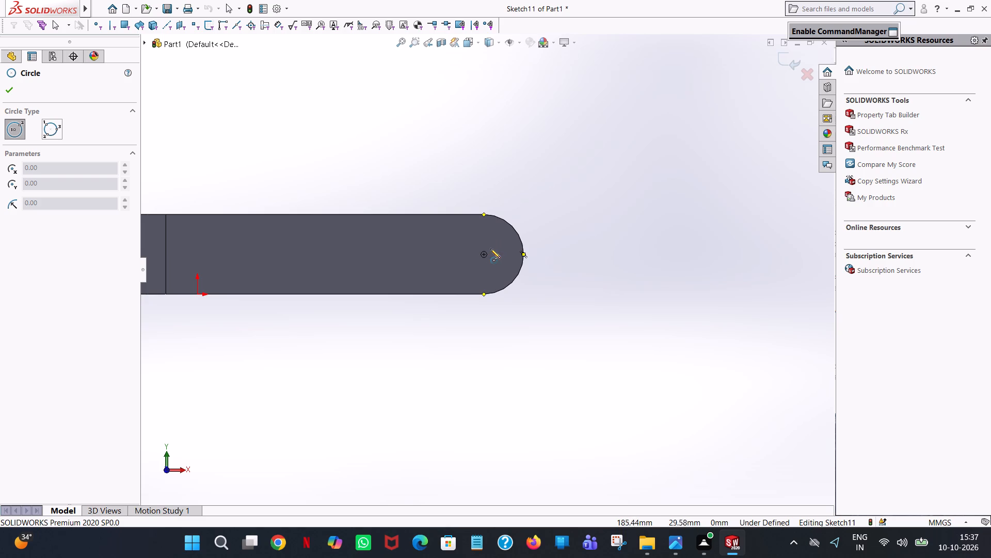
left_click(483, 255)
left_click(501, 251)
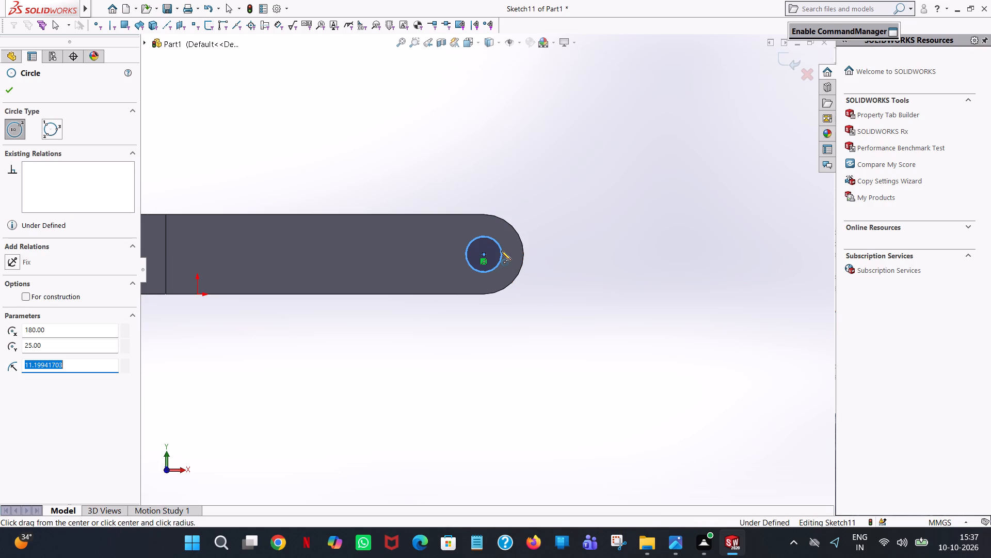
type("18")
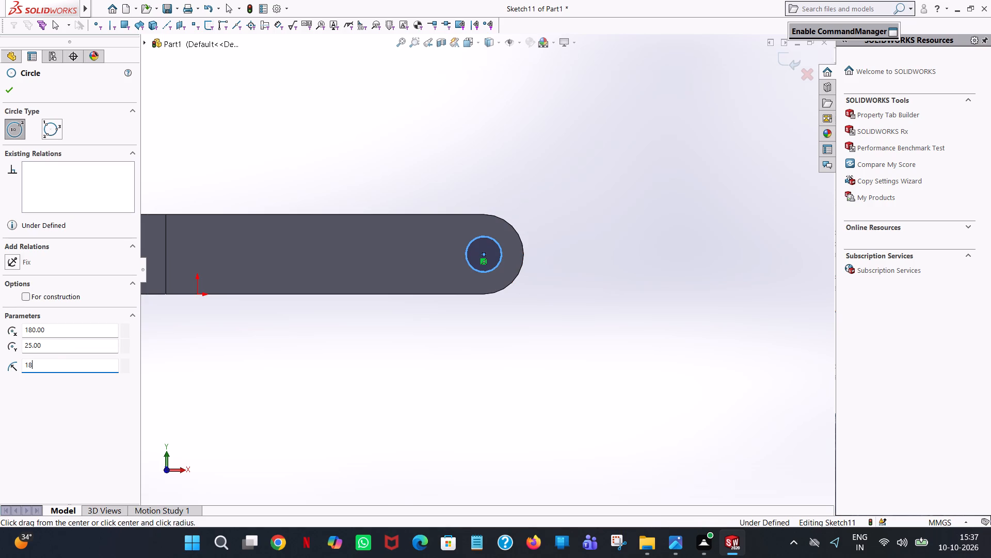
key("Return")
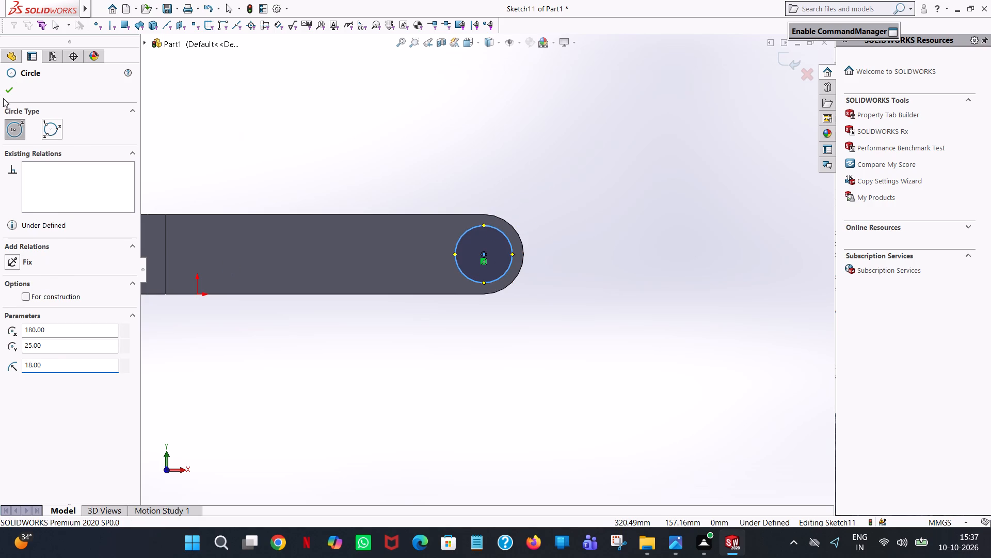
left_click(14, 90)
Cut the 18 mm radius circle into the near arm as a blind Extruded Cut 5 mm deep.
middle_click_drag(426, 137, 373, 209)
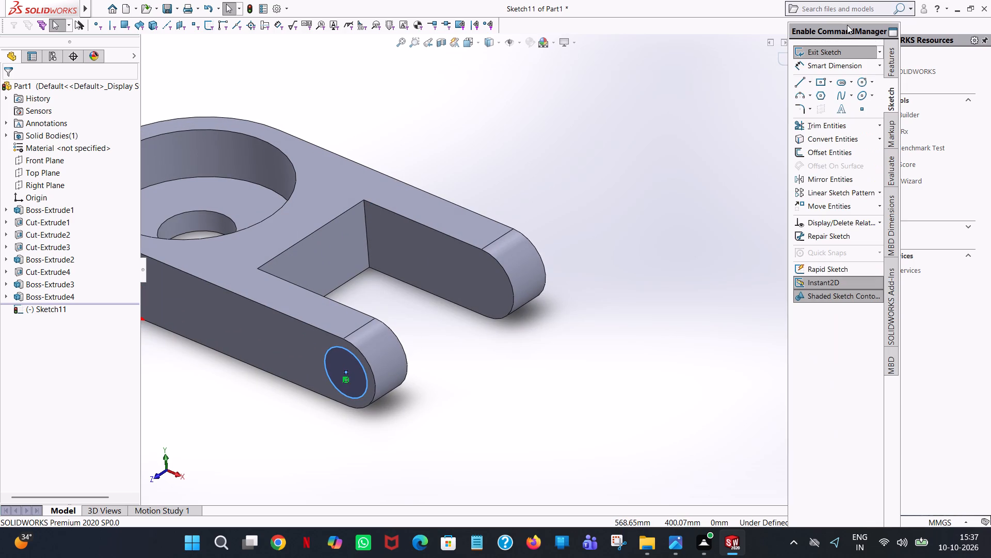
left_click(886, 68)
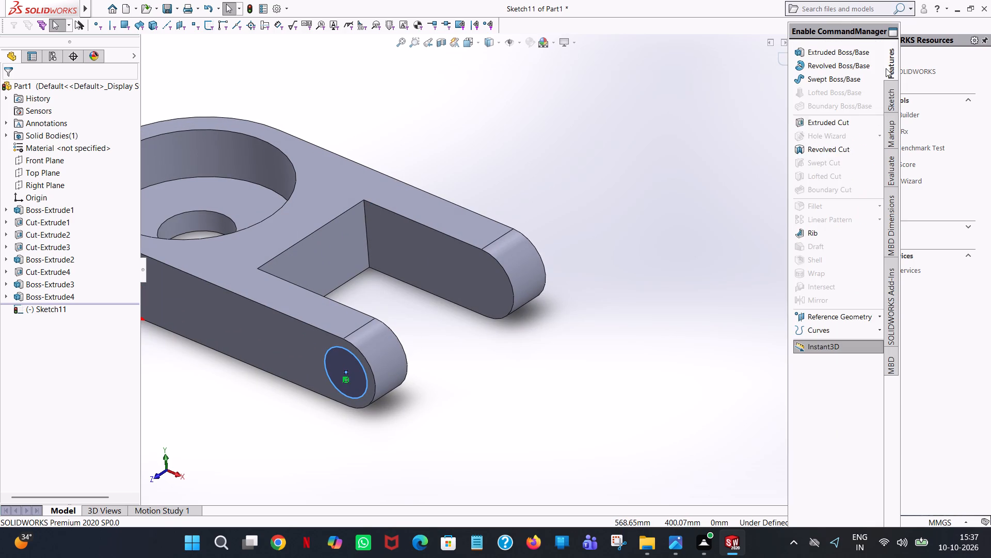
left_click(829, 121)
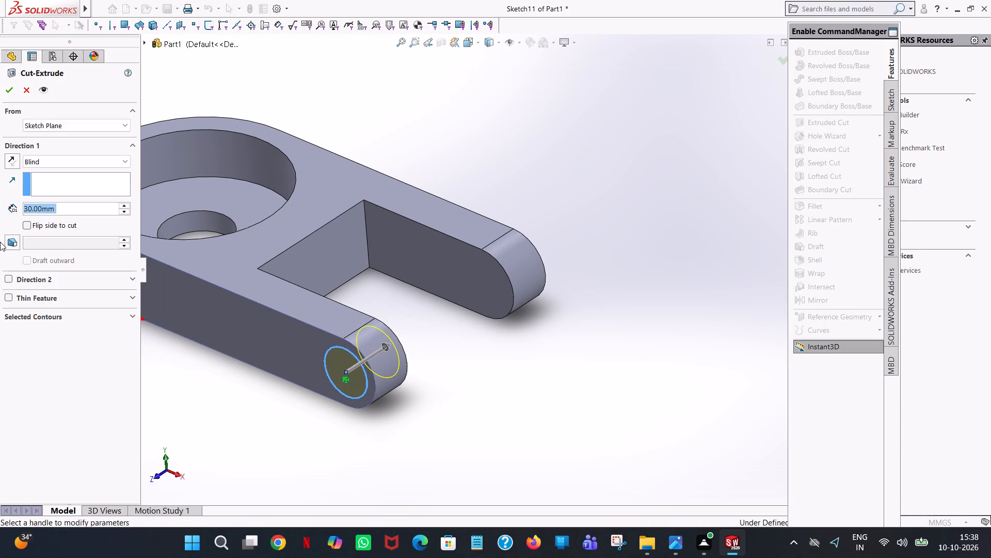
key("5")
left_click(623, 152)
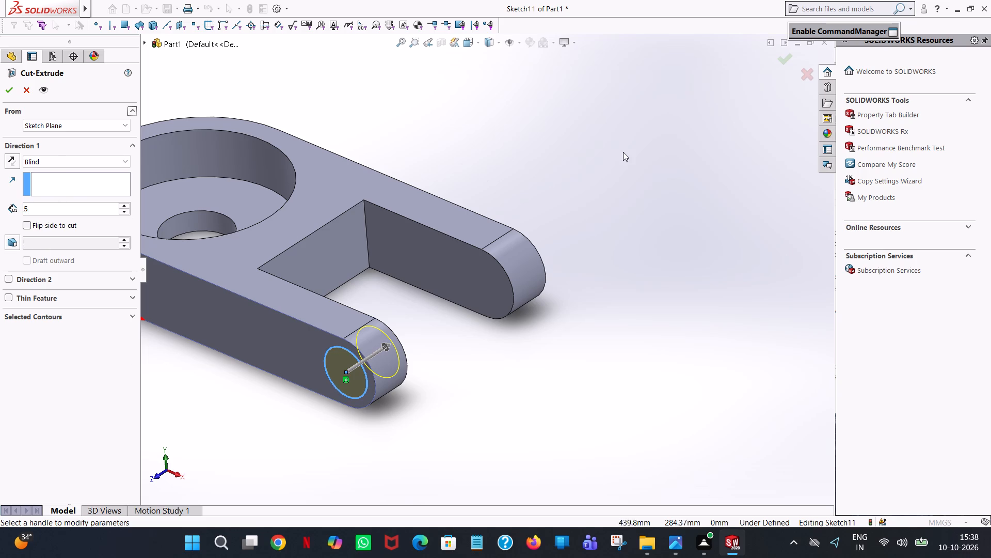
left_click(10, 84)
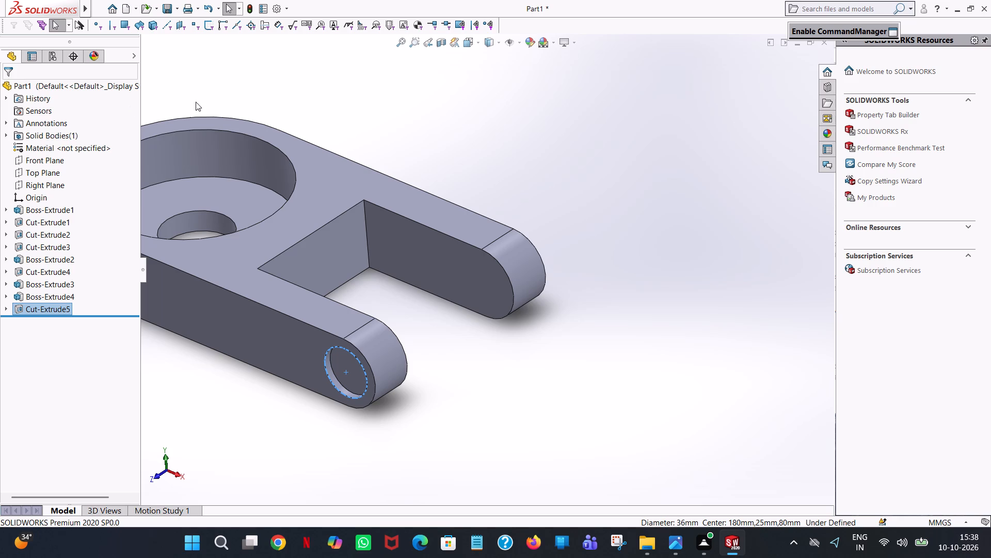
left_click(530, 168)
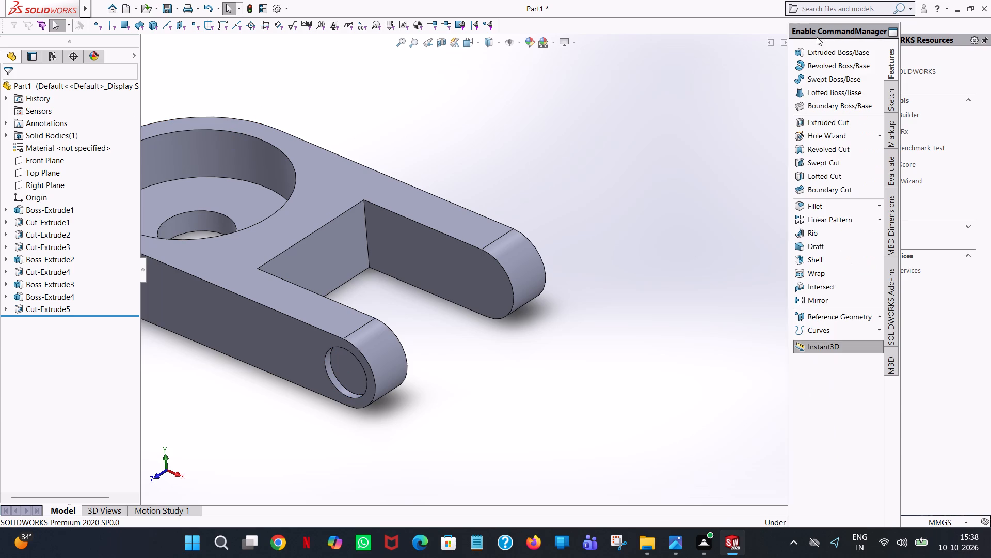
Sketch a 10 mm radius circle on the floor of the near arm's circular recess, concentric with the recess.
left_click(896, 89)
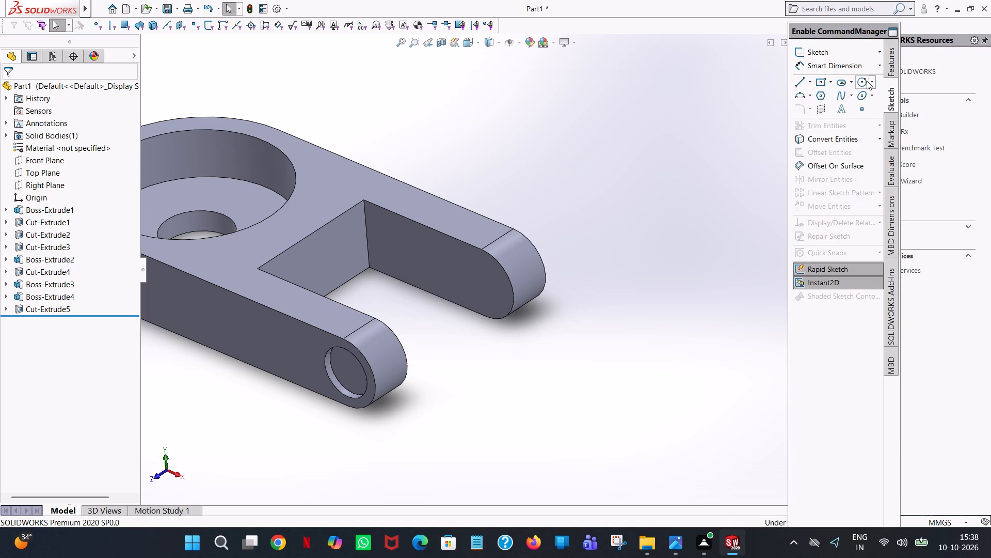
left_click(867, 81)
middle_click_drag(697, 240, 848, 238)
scroll(727, 188, "up", 1)
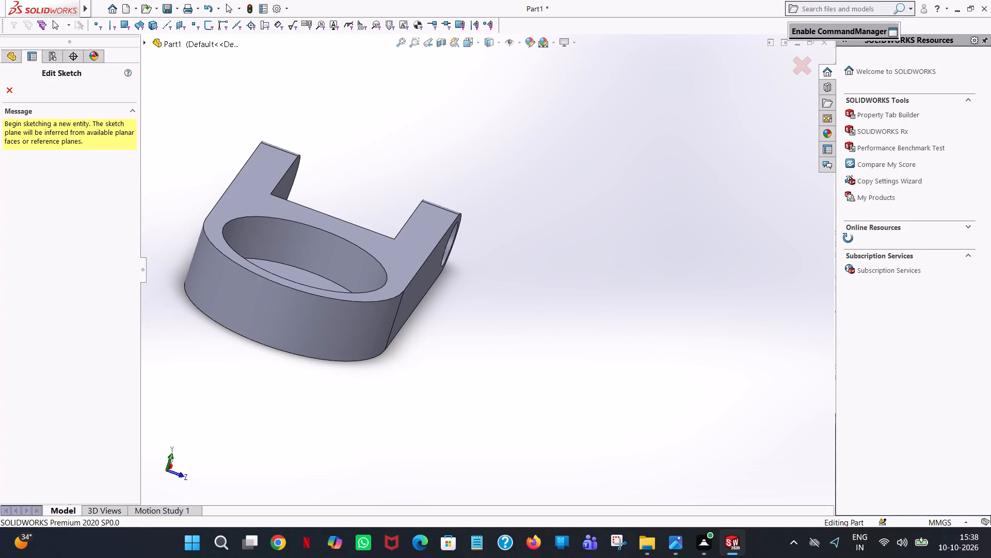
middle_click_drag(848, 238, 741, 269)
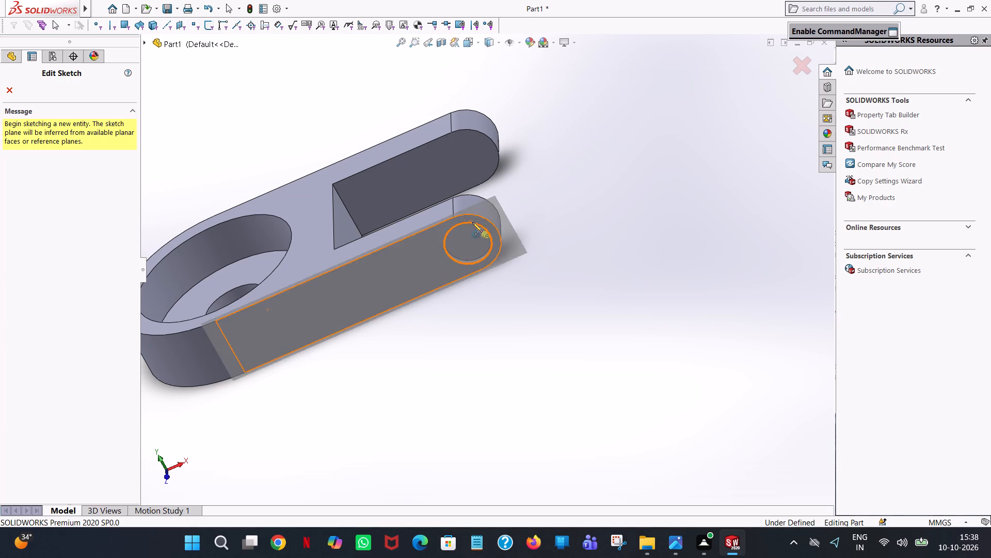
left_click(892, 63)
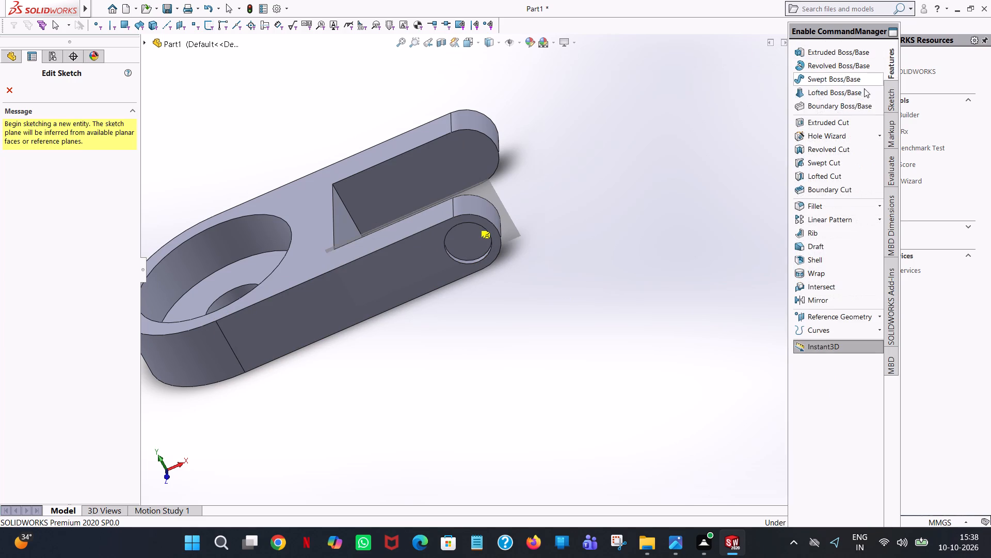
left_click(846, 116)
left_click(468, 243)
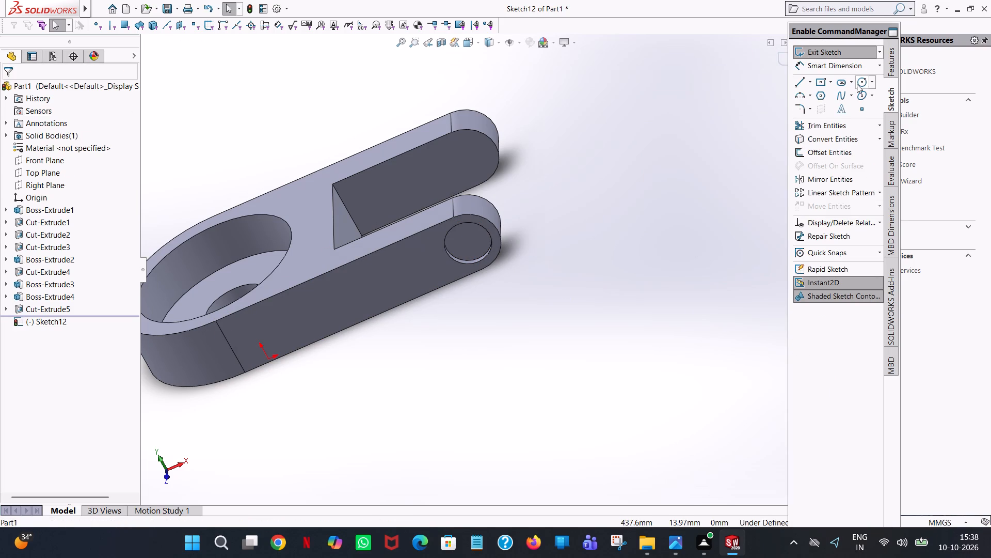
left_click(857, 84)
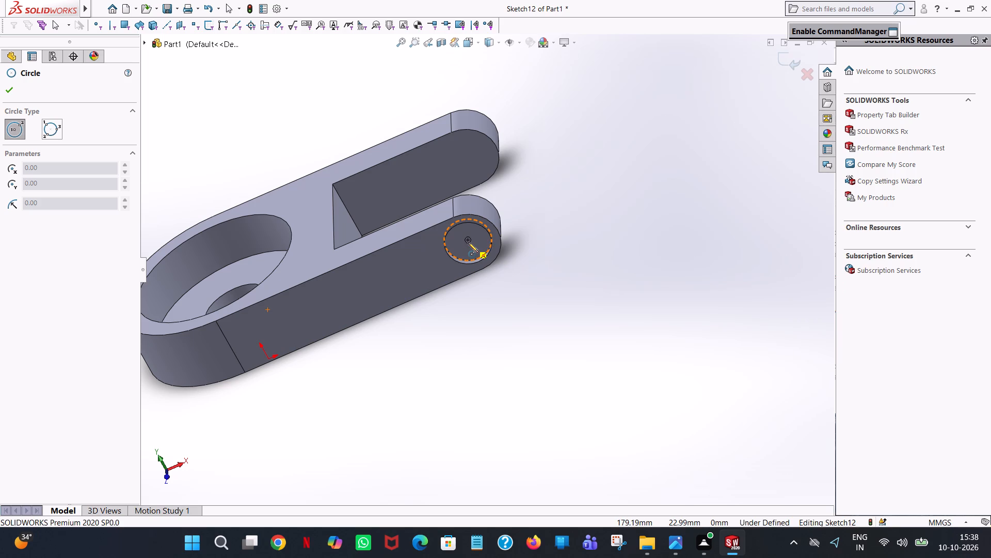
left_click(468, 240)
left_click(476, 234)
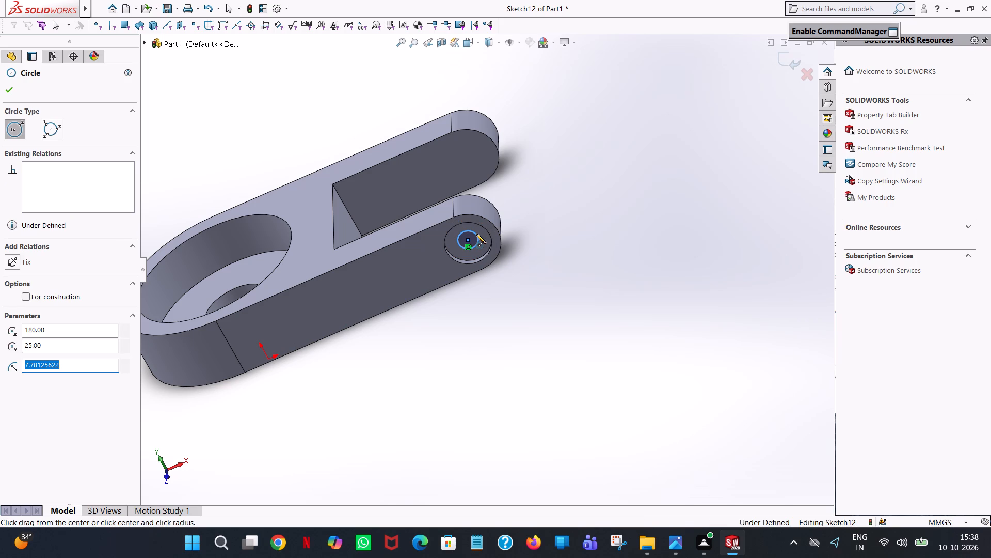
type("10")
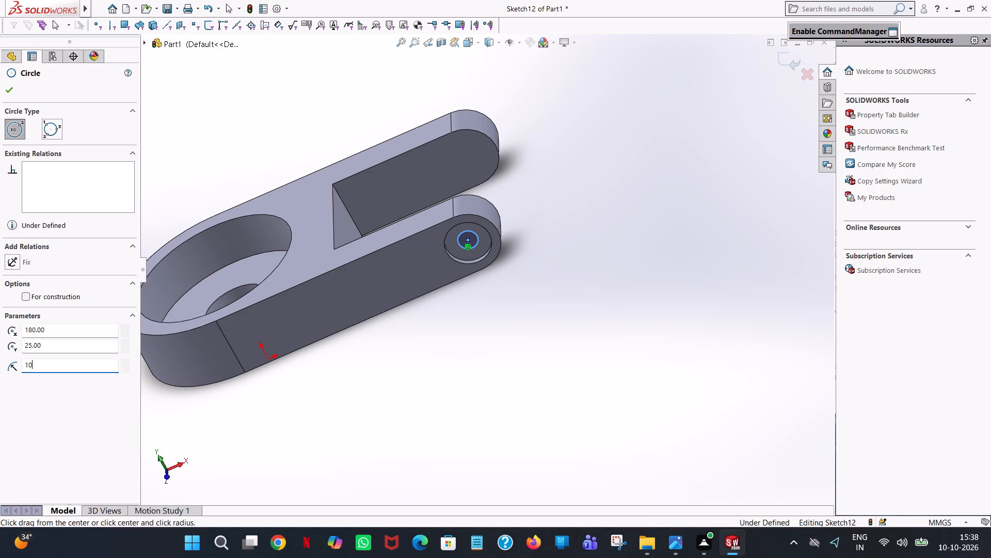
key("Return")
right_click(561, 184)
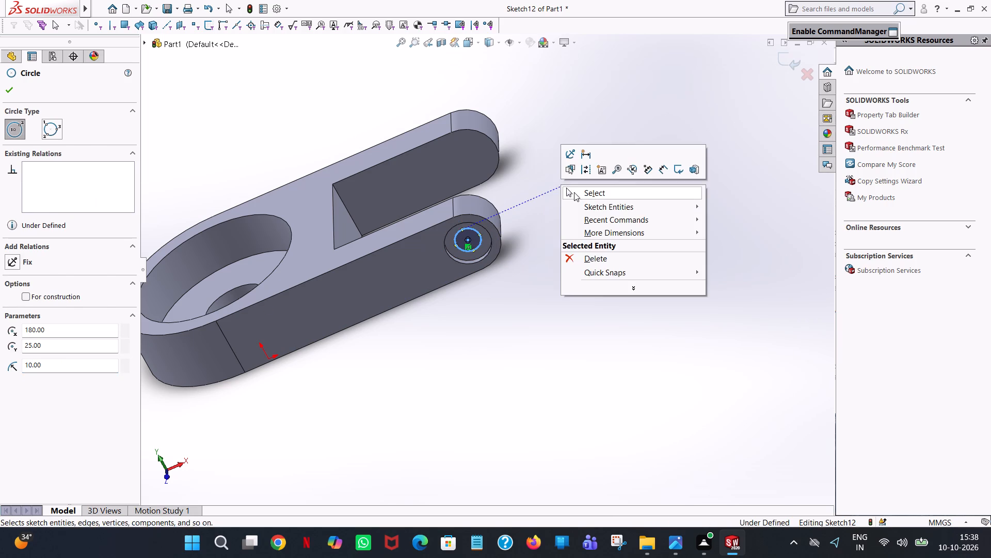
left_click(574, 193)
Cut the 10 mm radius circle as a blind Extruded Cut 214 mm deep, running through both arms.
scroll(460, 243, "up", 4)
scroll(493, 261, "down", 4)
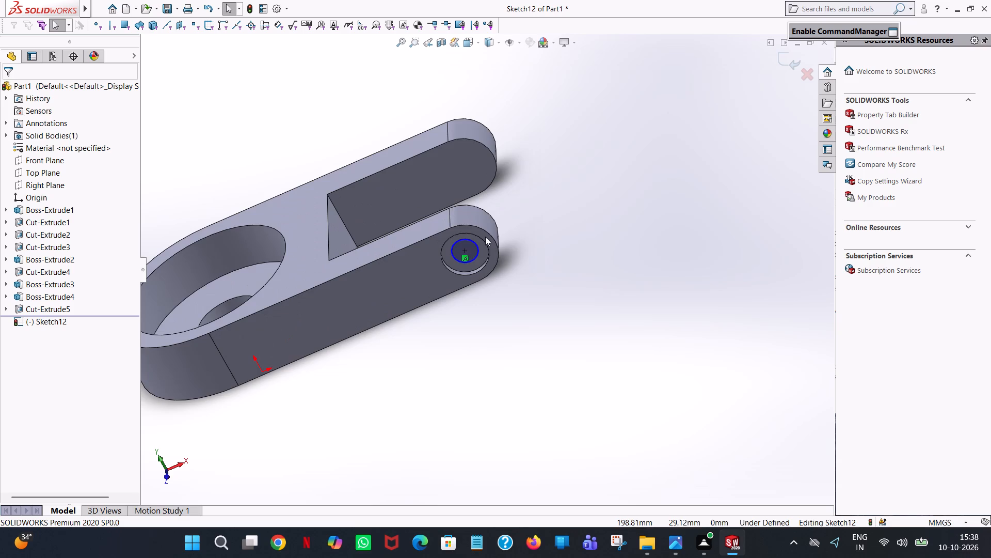
middle_click_drag(480, 232, 463, 199)
scroll(463, 199, "up", 1)
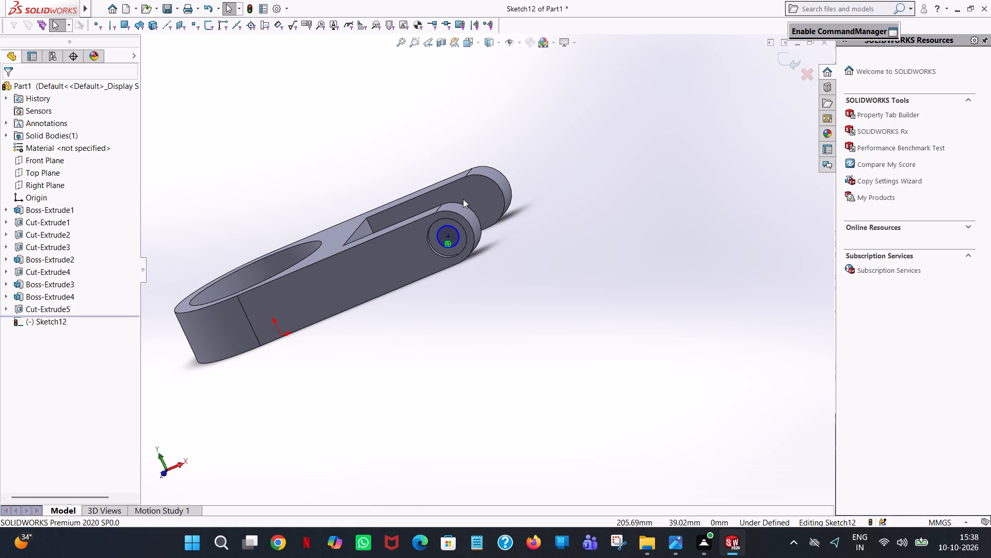
left_click(890, 55)
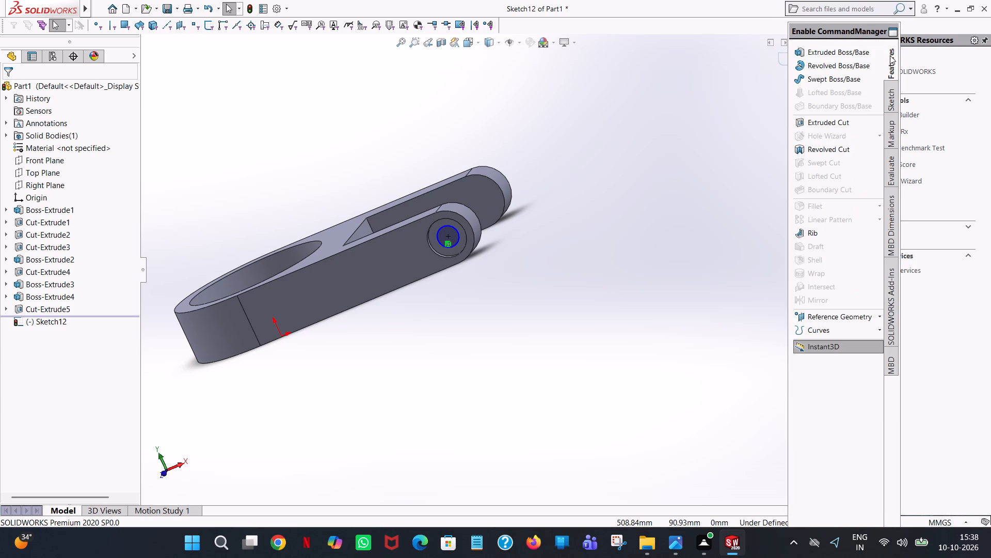
left_click(844, 126)
middle_click_drag(597, 184, 554, 241)
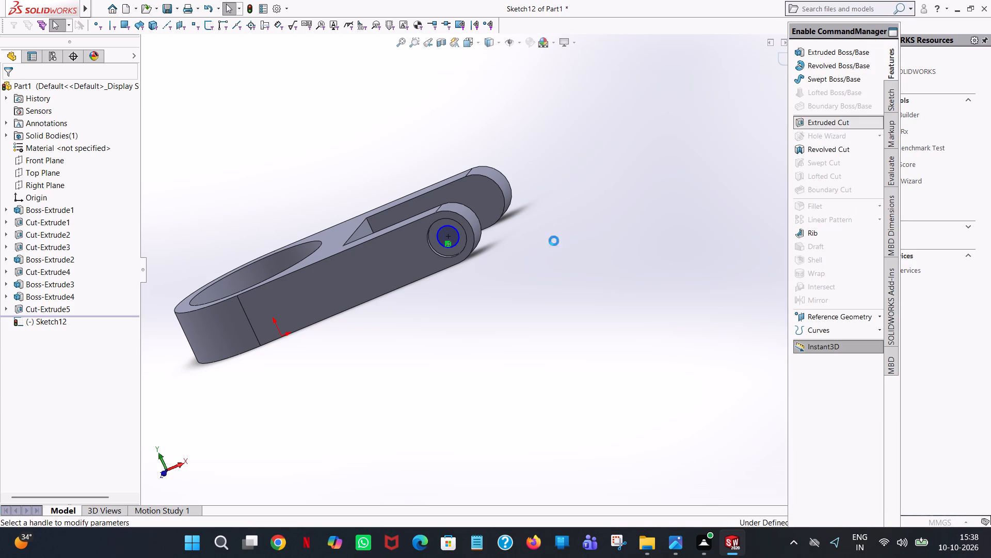
middle_click_drag(554, 241, 526, 332)
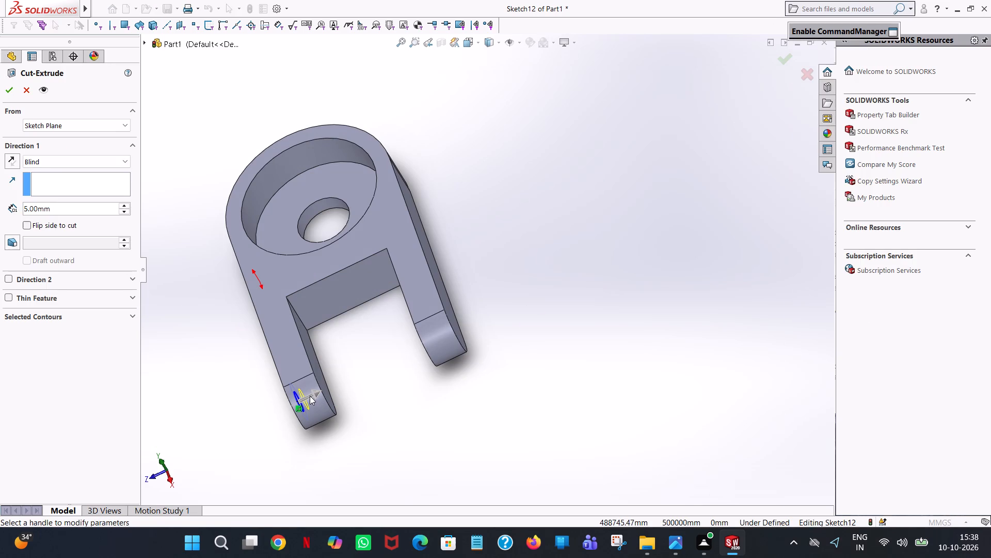
left_click_drag(319, 390, 509, 284)
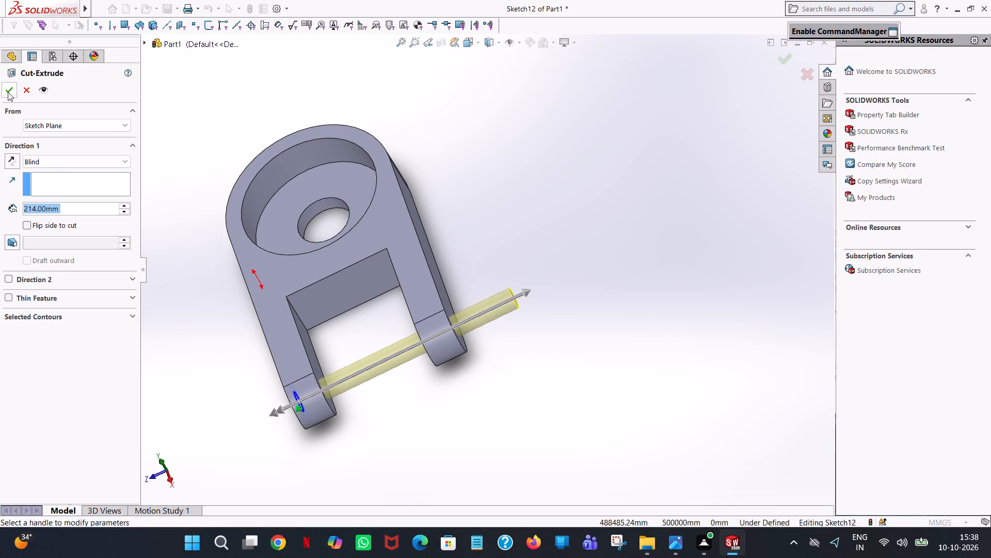
left_click(8, 92)
left_click(465, 194)
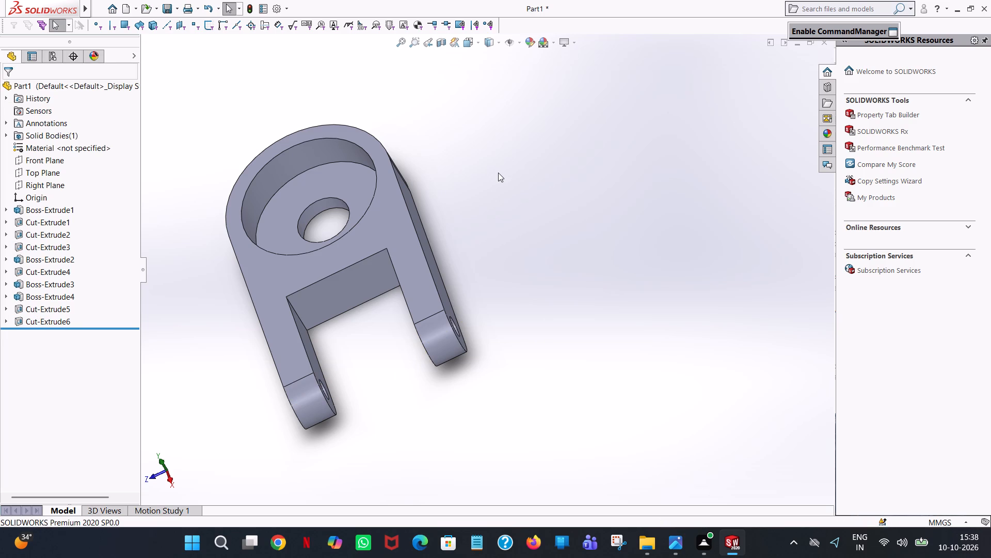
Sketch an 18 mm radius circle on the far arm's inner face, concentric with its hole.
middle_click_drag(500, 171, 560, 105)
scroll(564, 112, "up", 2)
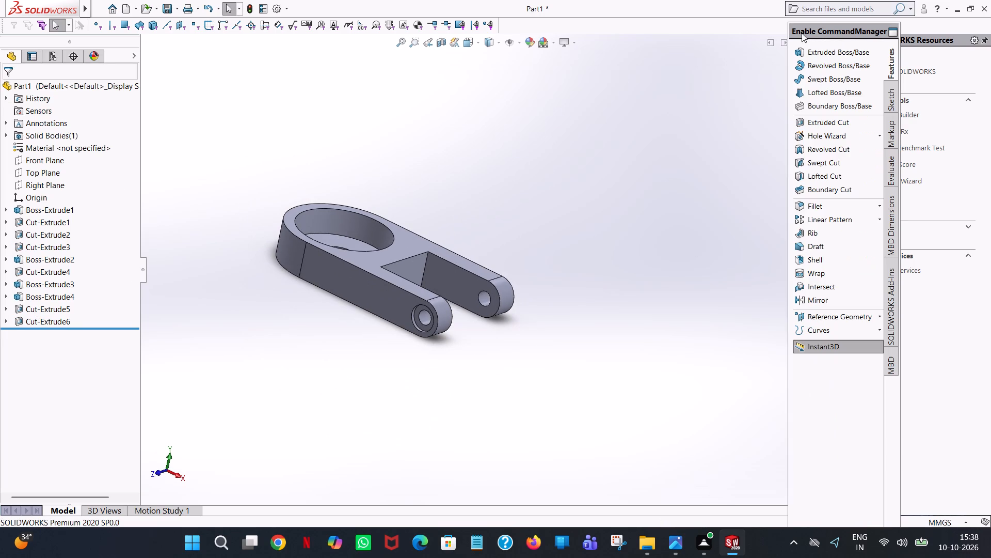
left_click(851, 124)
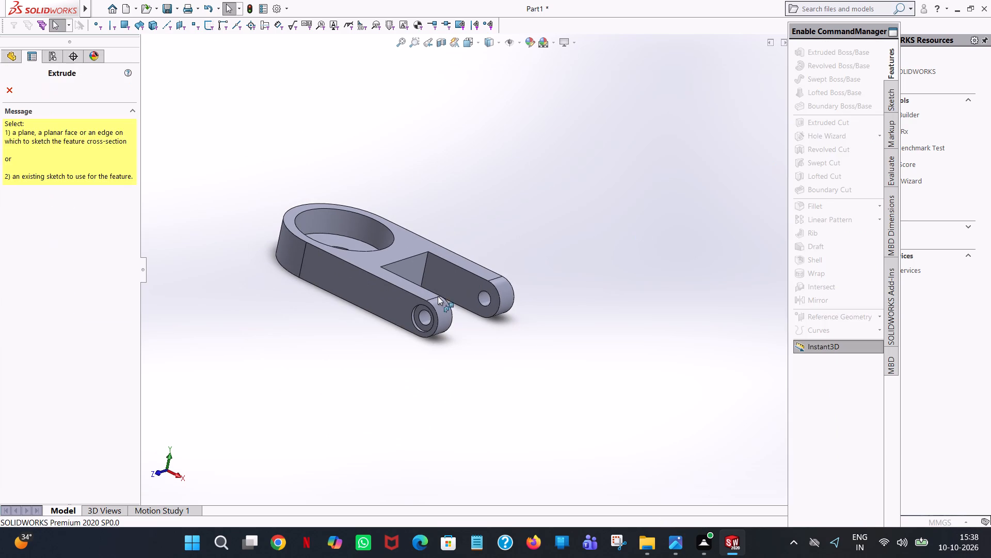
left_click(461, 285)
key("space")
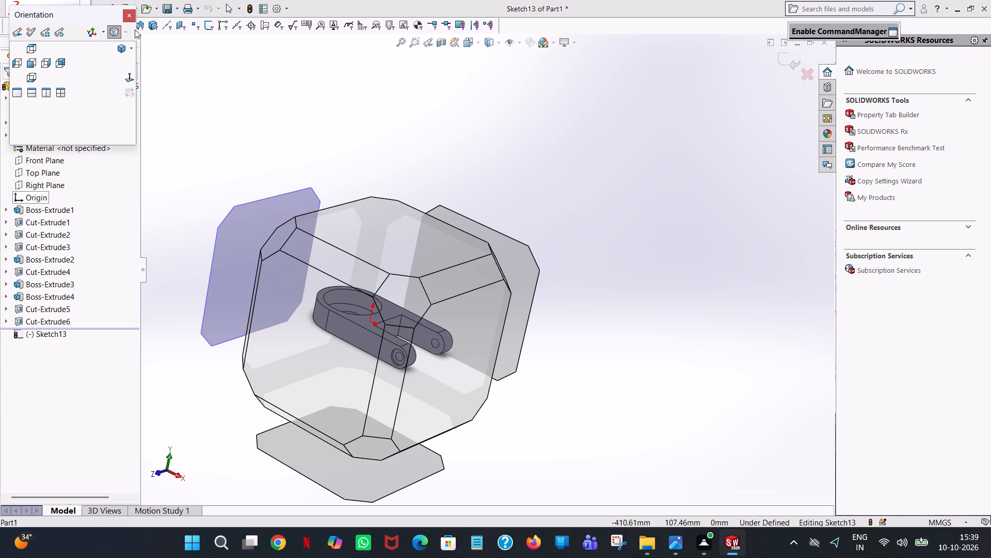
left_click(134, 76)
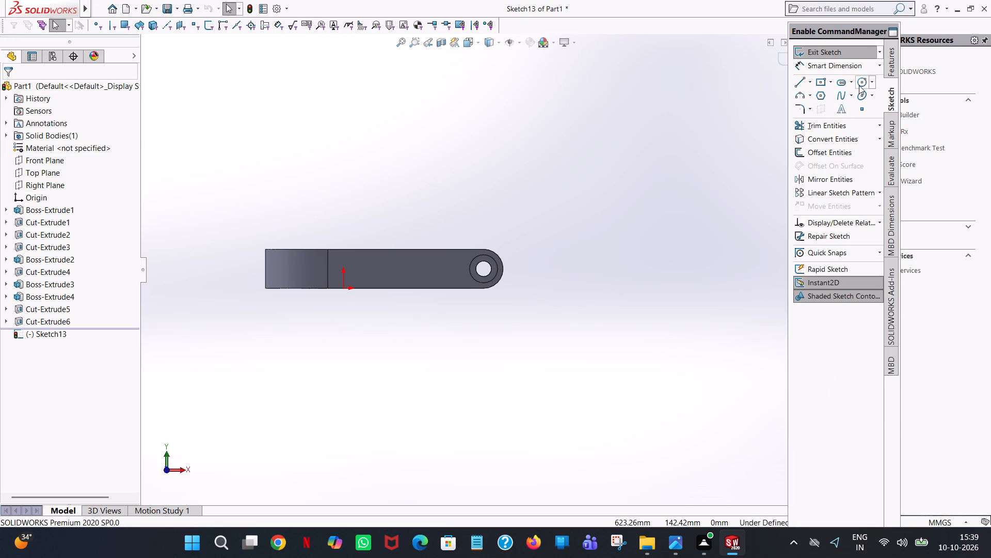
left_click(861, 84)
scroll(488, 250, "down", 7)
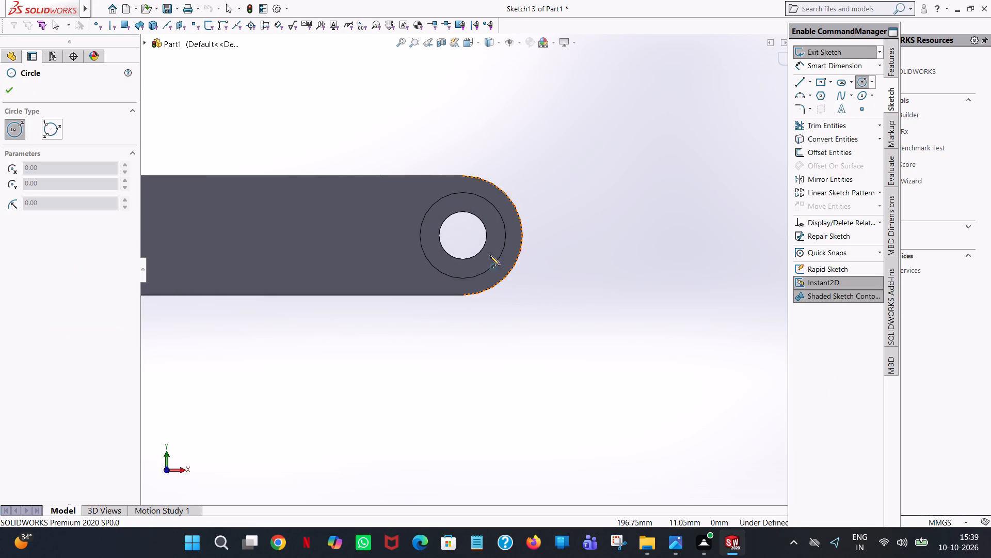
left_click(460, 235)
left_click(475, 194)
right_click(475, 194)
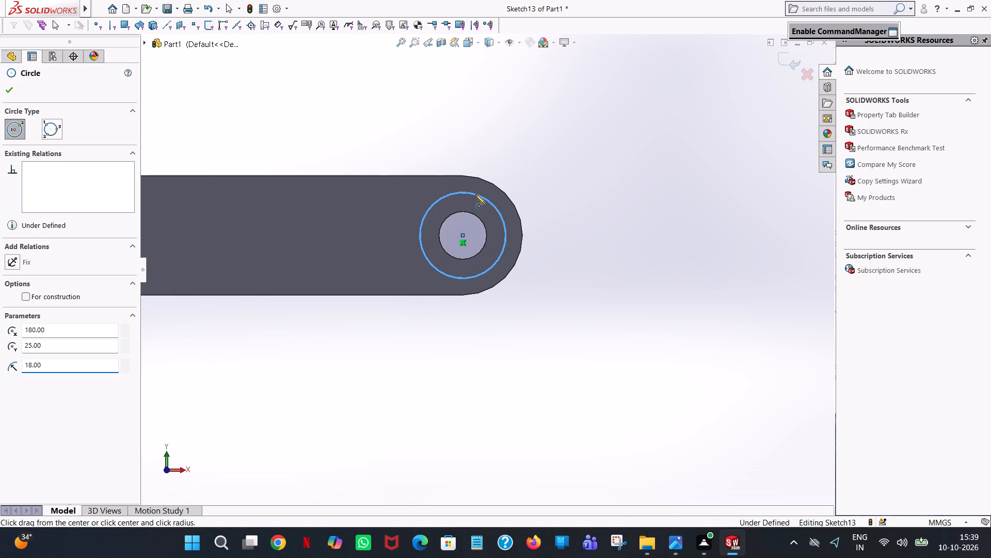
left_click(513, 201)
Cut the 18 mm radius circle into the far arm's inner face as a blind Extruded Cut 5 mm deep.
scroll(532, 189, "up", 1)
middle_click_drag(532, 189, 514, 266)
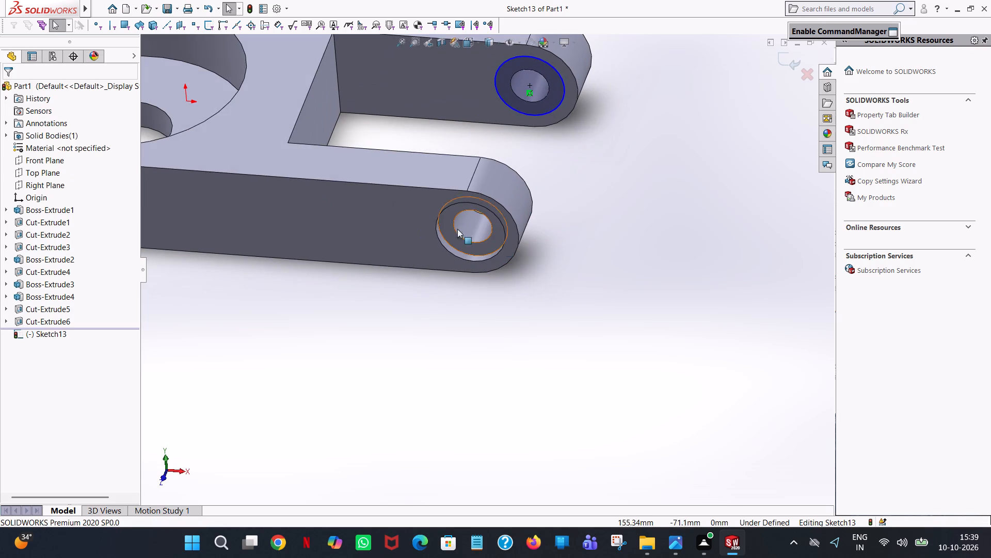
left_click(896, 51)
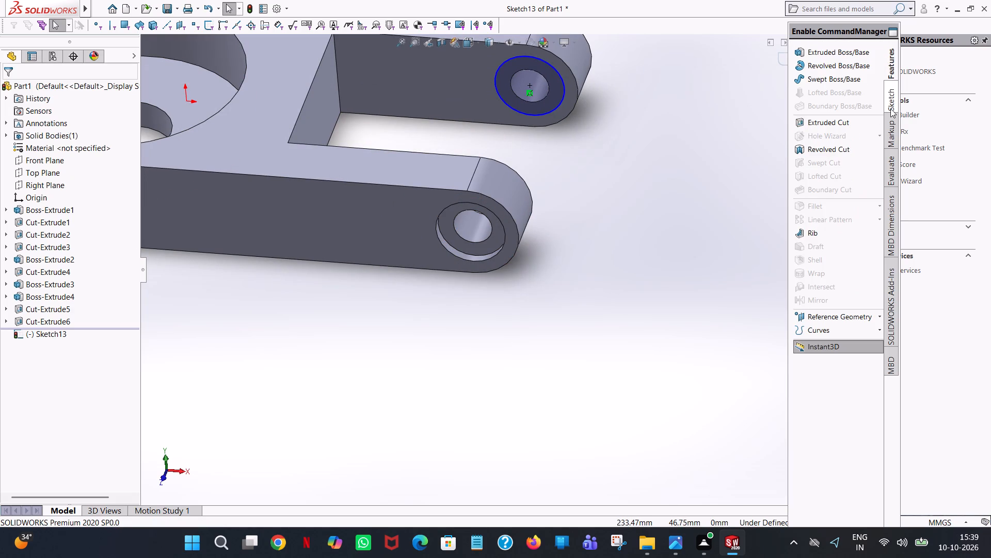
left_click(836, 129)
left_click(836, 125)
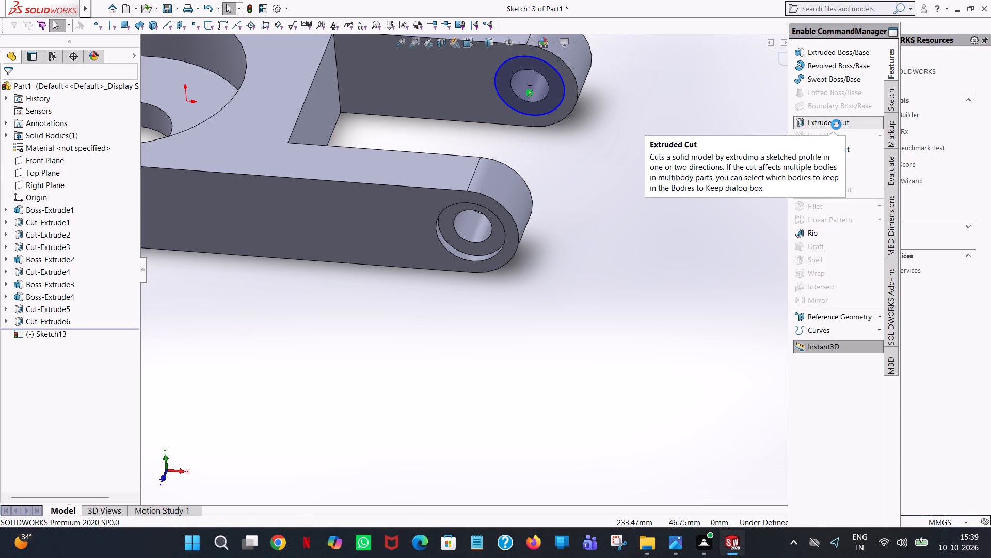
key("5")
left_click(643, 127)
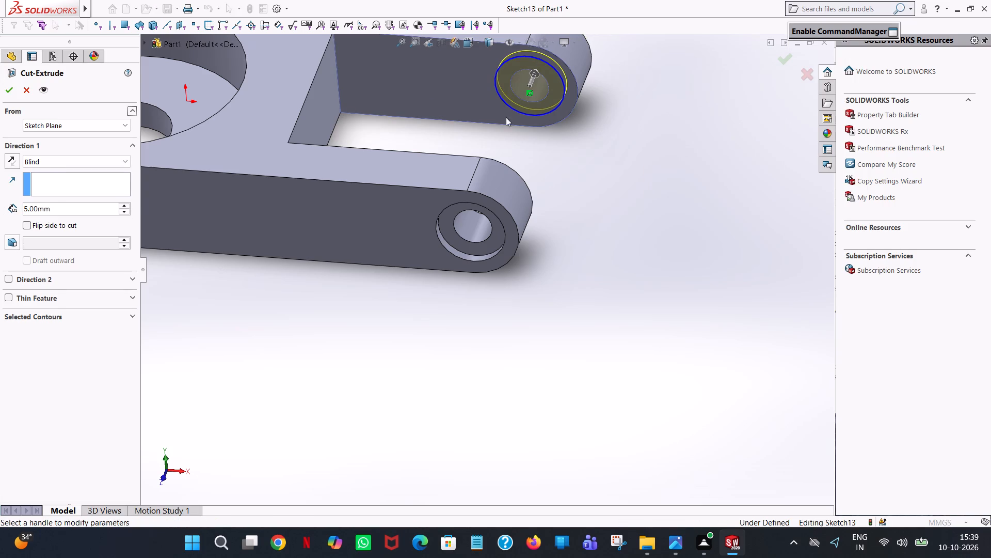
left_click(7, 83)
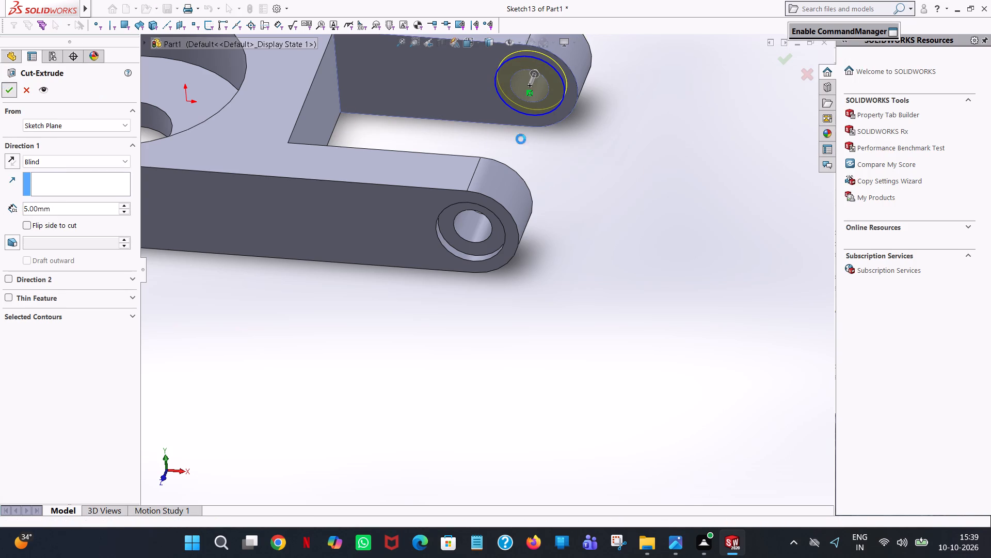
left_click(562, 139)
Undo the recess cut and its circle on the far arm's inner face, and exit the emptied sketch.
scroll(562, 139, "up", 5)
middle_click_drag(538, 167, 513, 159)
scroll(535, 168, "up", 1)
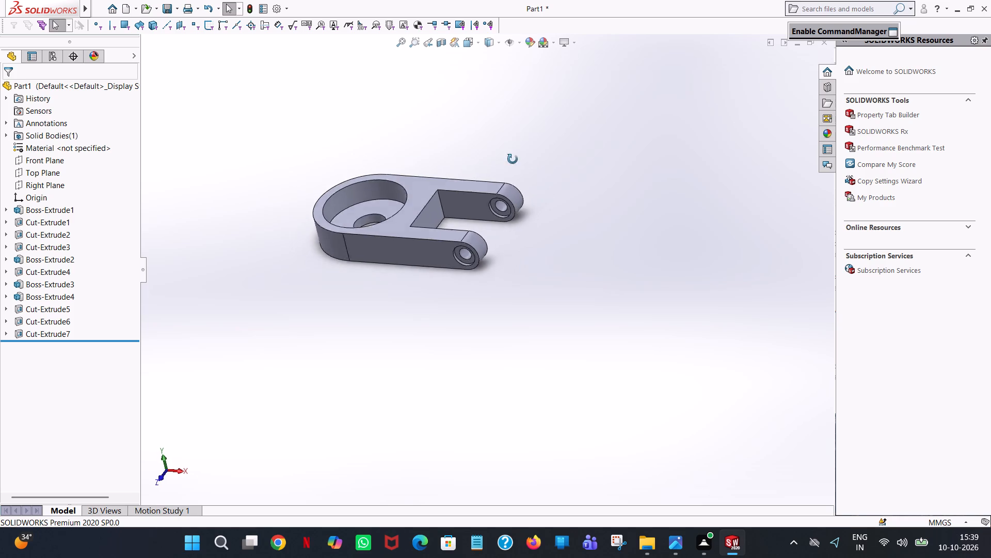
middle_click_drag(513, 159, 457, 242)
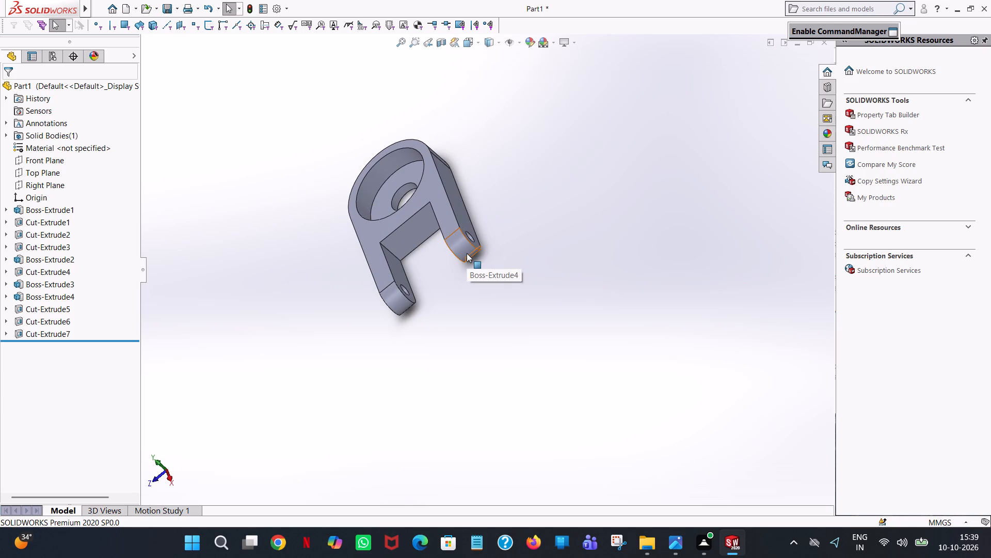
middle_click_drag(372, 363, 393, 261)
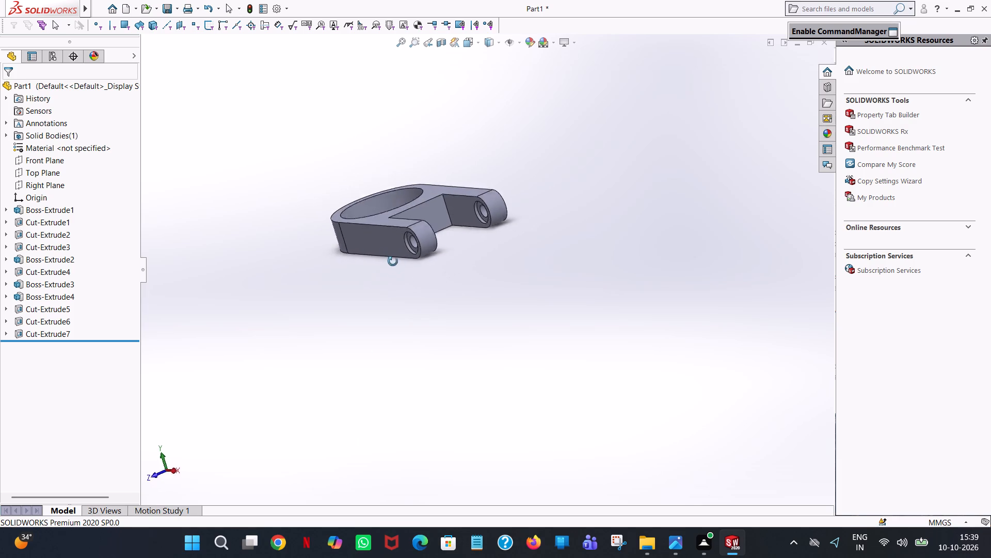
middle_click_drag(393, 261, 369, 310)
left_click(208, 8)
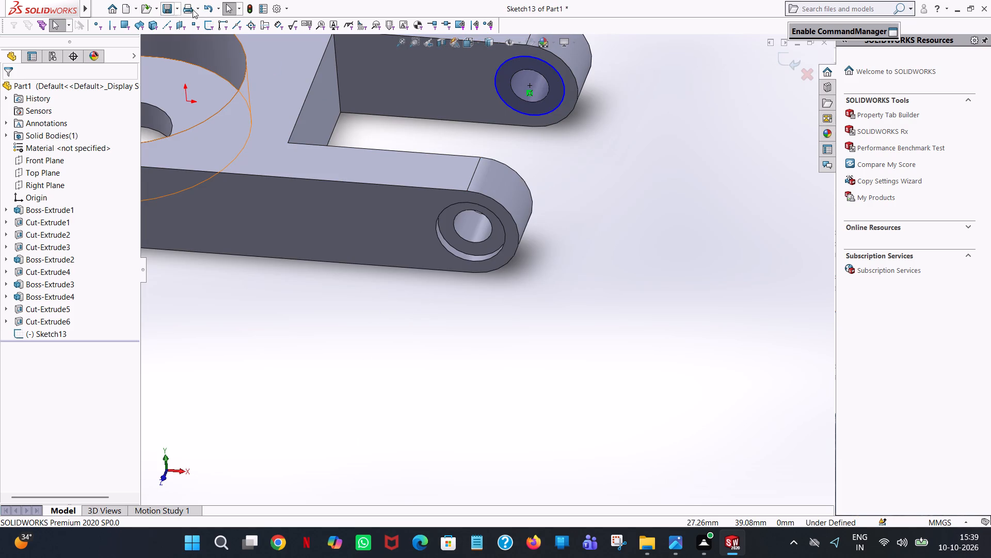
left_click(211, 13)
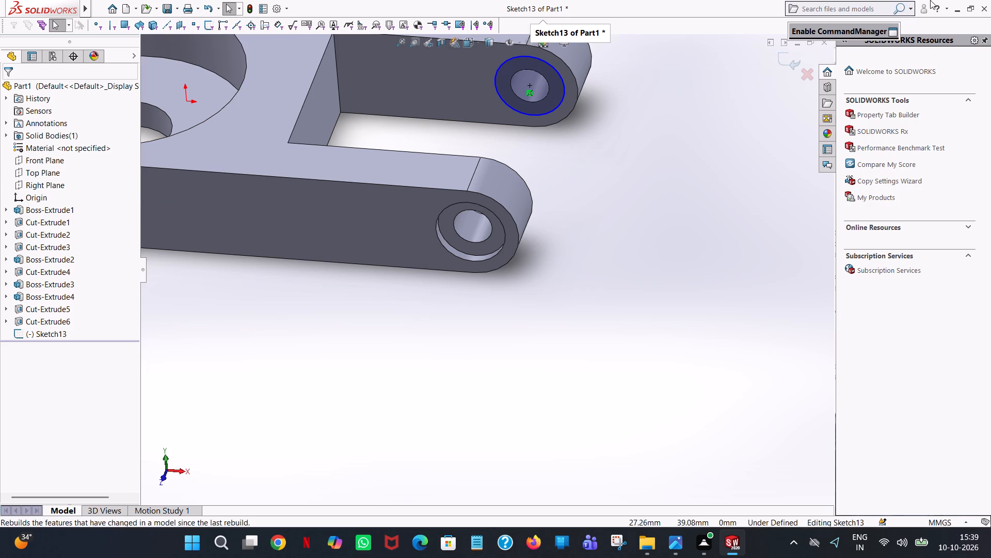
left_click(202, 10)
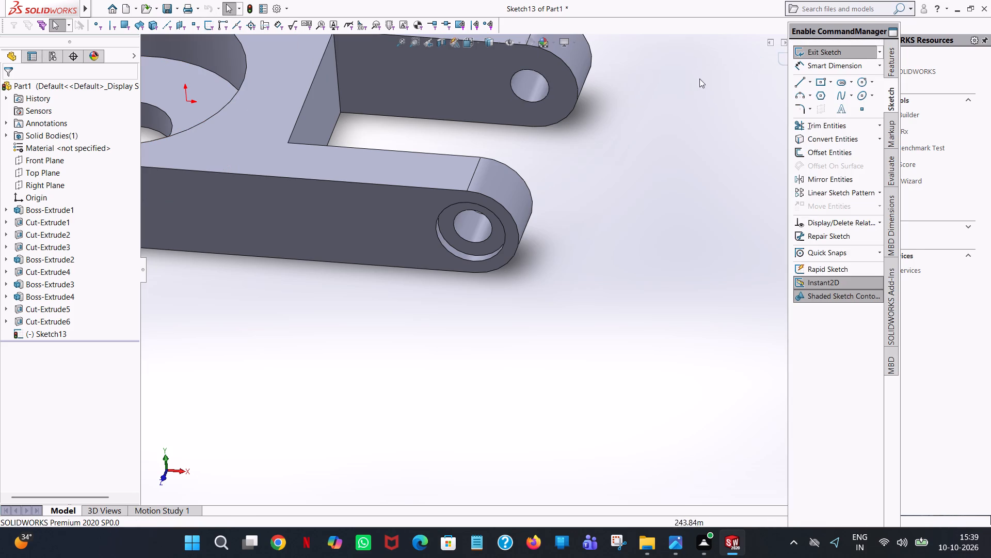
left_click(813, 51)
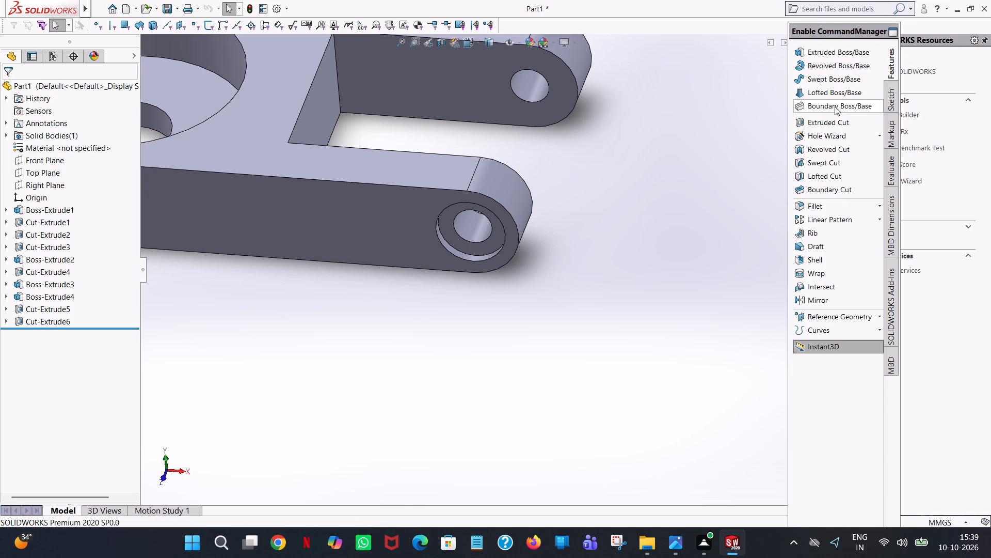
Sketch an 18 mm radius circle on the far arm's outer face, concentric with its hole.
left_click(829, 119)
middle_click_drag(667, 123, 604, 409)
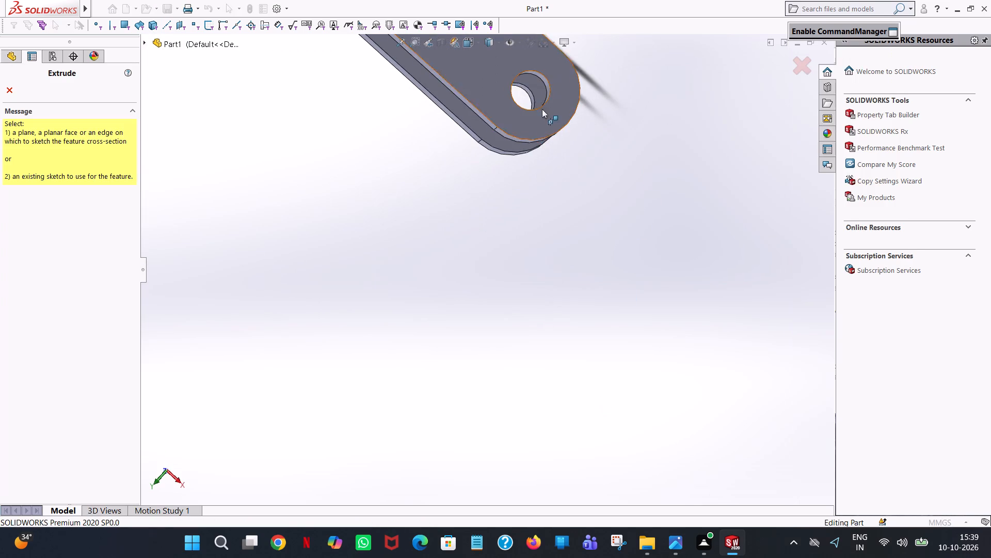
left_click(558, 70)
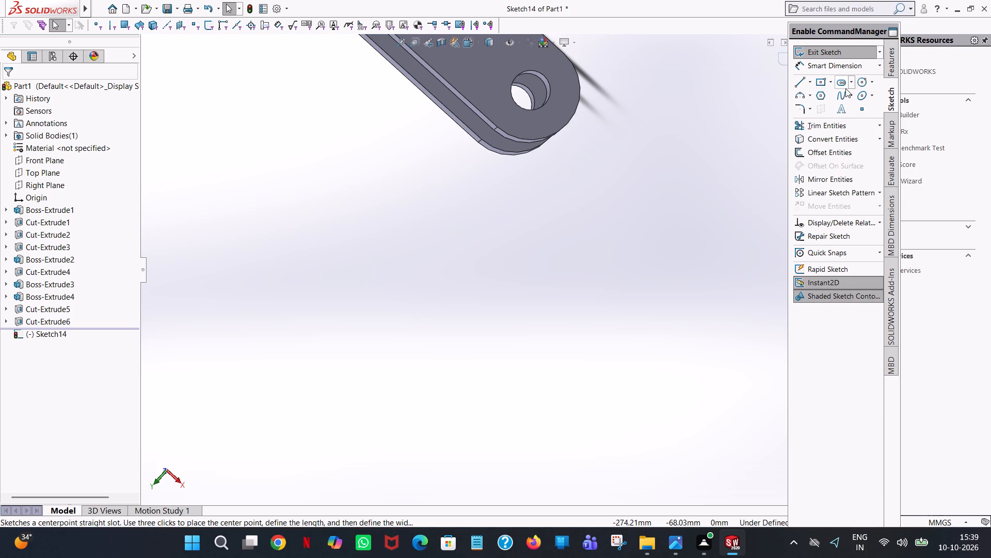
left_click(866, 81)
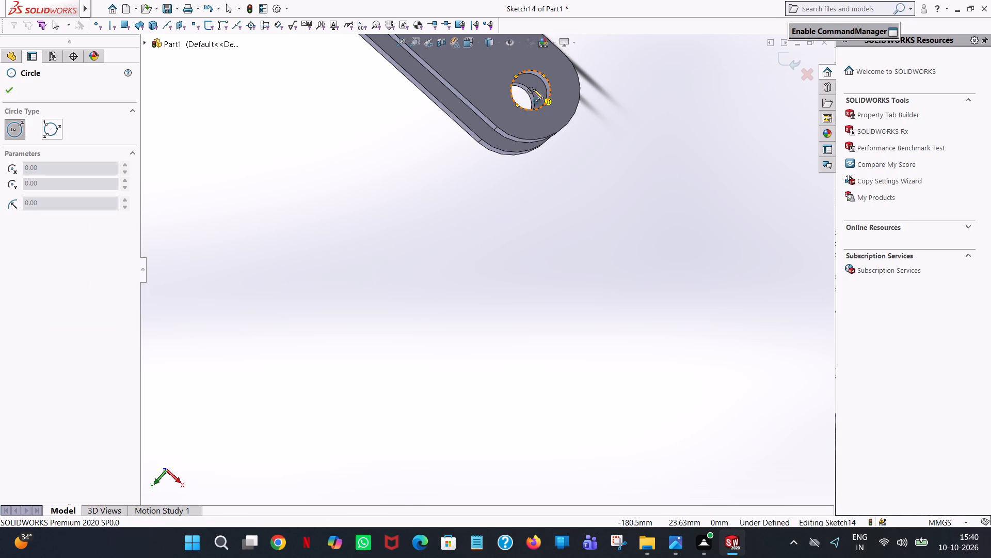
left_click(532, 88)
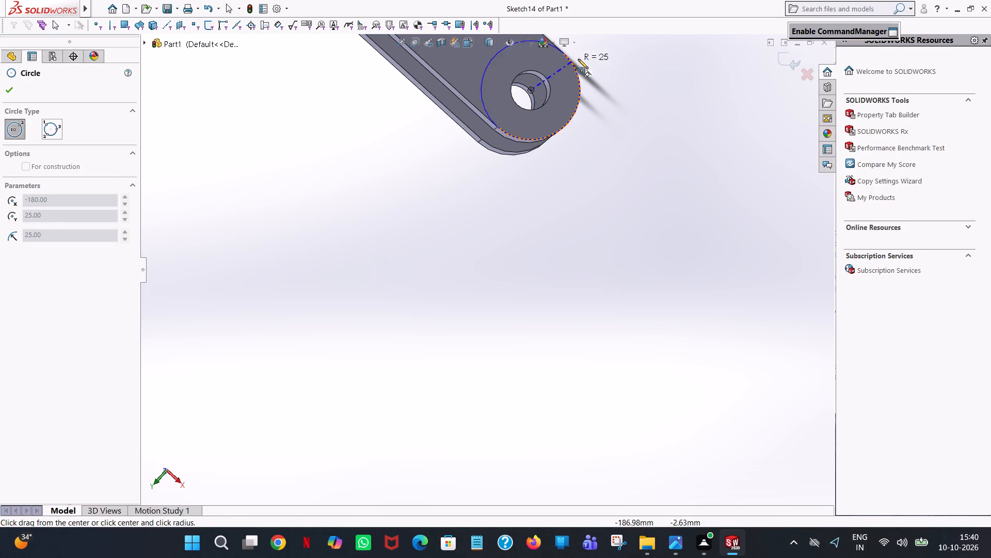
left_click(569, 64)
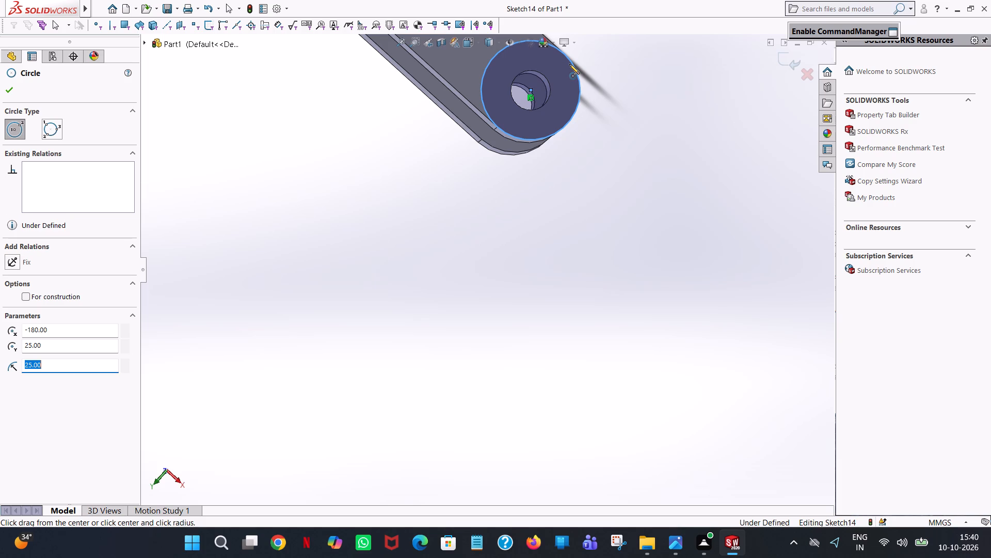
type("18")
key("Return")
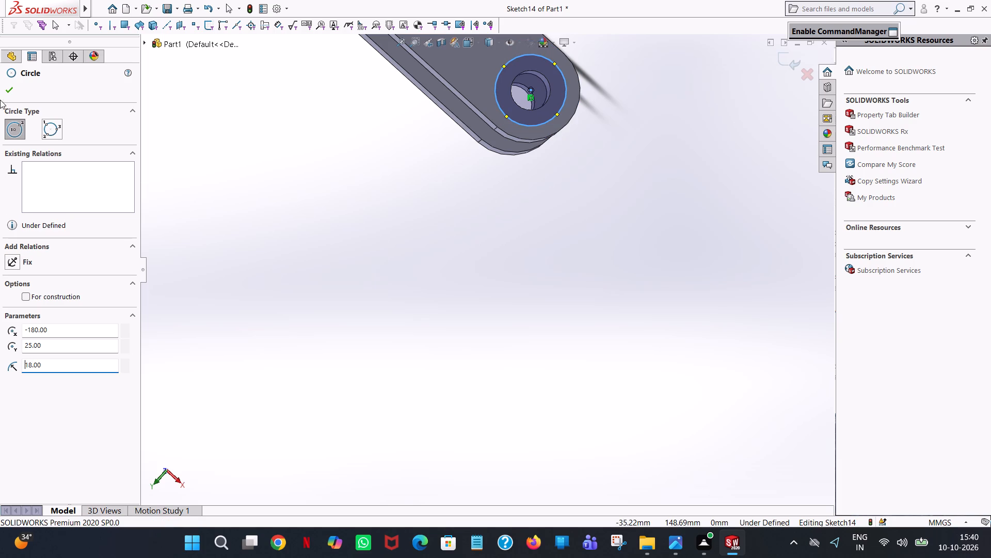
left_click(9, 89)
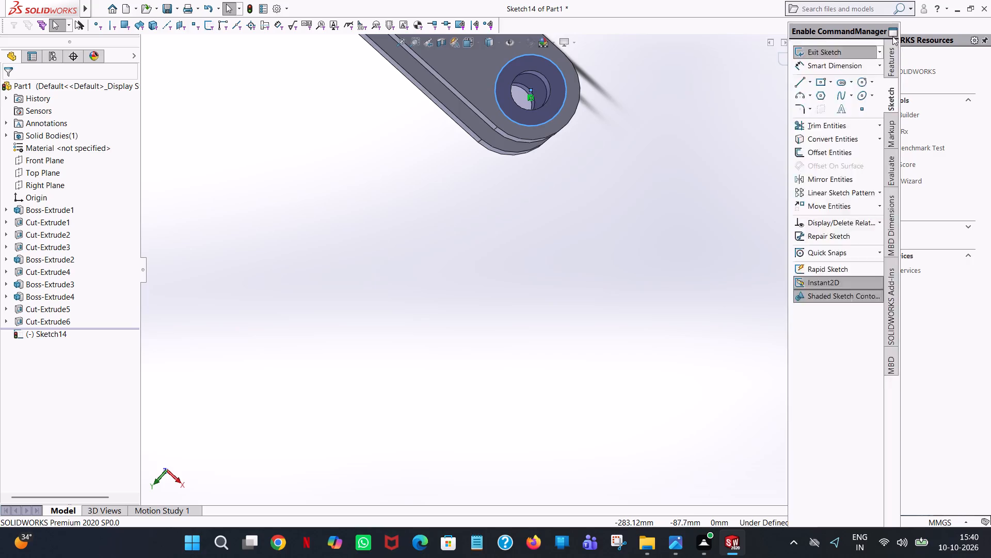
Cut the 18 mm radius circle into the far arm's outer face as a blind Extruded Cut 5 mm deep.
left_click(887, 62)
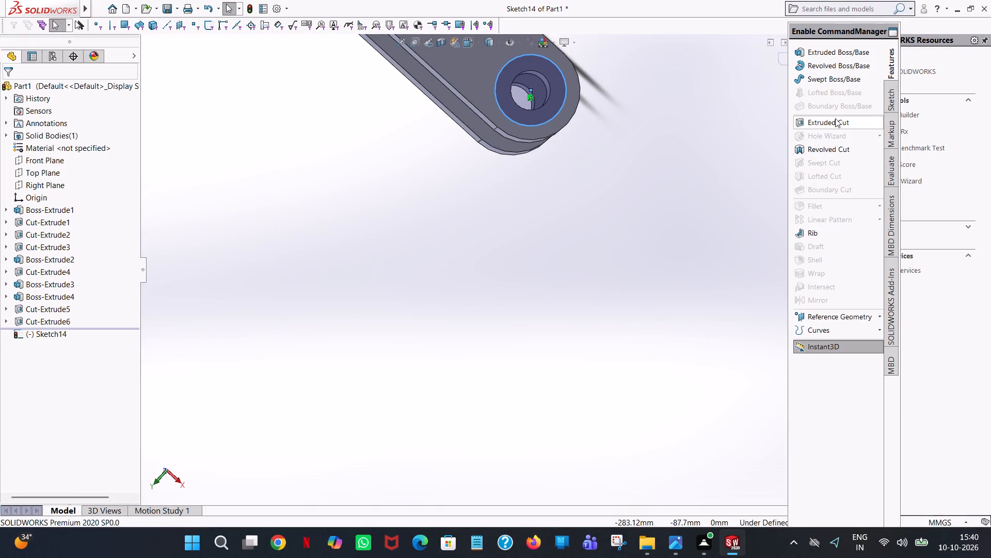
left_click(835, 119)
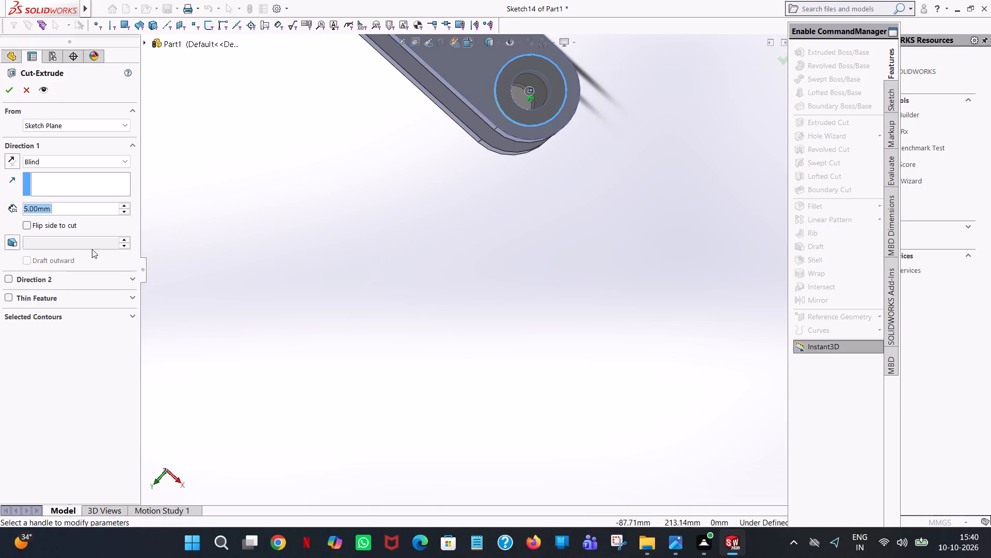
middle_click_drag(227, 193, 289, 93)
scroll(273, 138, "up", 1)
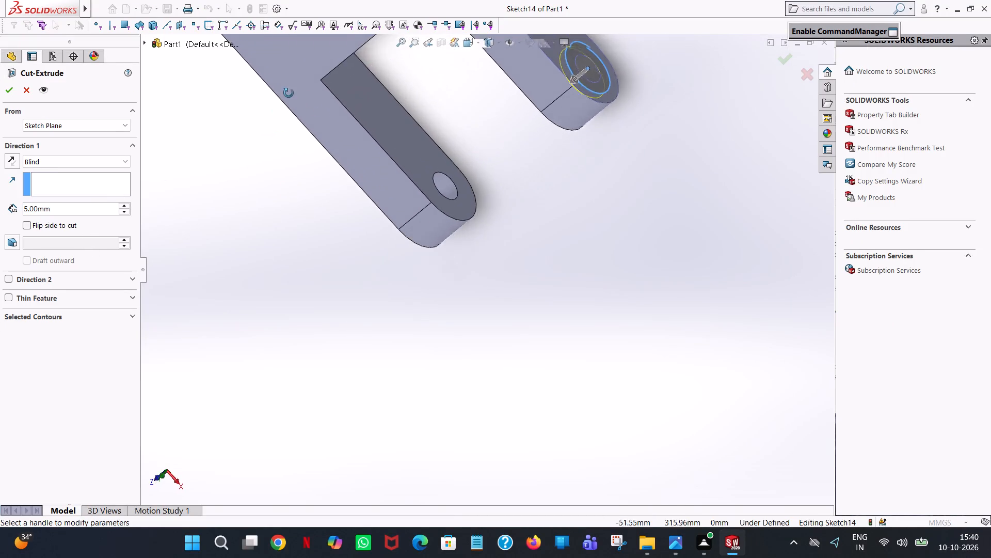
middle_click_drag(289, 93, 283, 116)
left_click(2, 94)
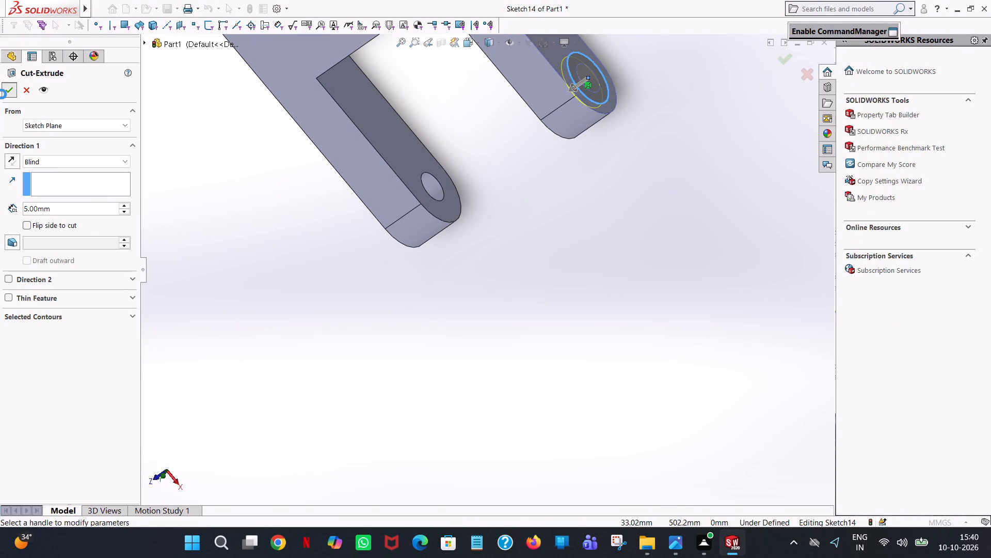
middle_click_drag(608, 232, 616, 59)
scroll(616, 59, "up", 2)
left_click(499, 206)
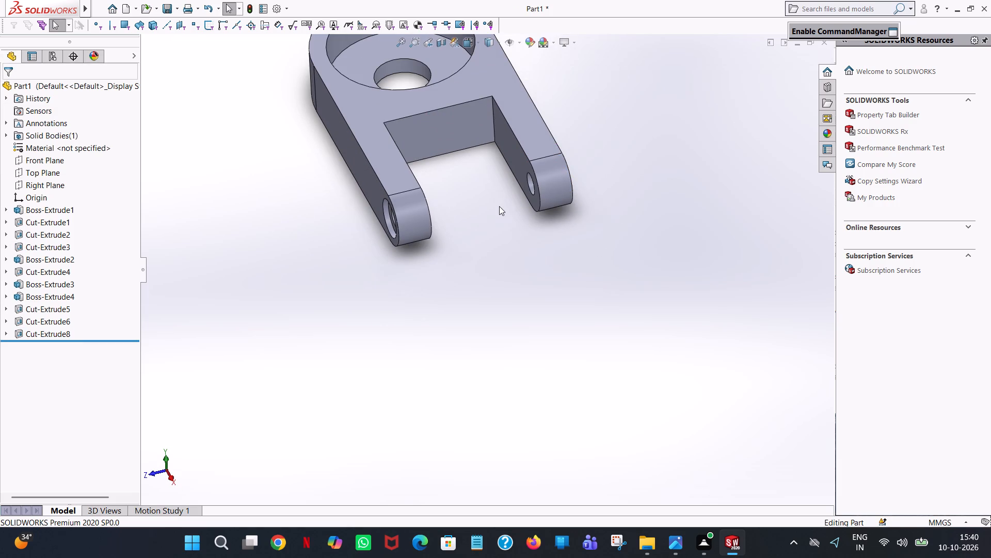
Start an Extruded Cut sketch on the block's top face with a 10 mm vertical line from the pocket edge's quadrant point nearest the fork.
middle_click_drag(499, 206, 528, 180)
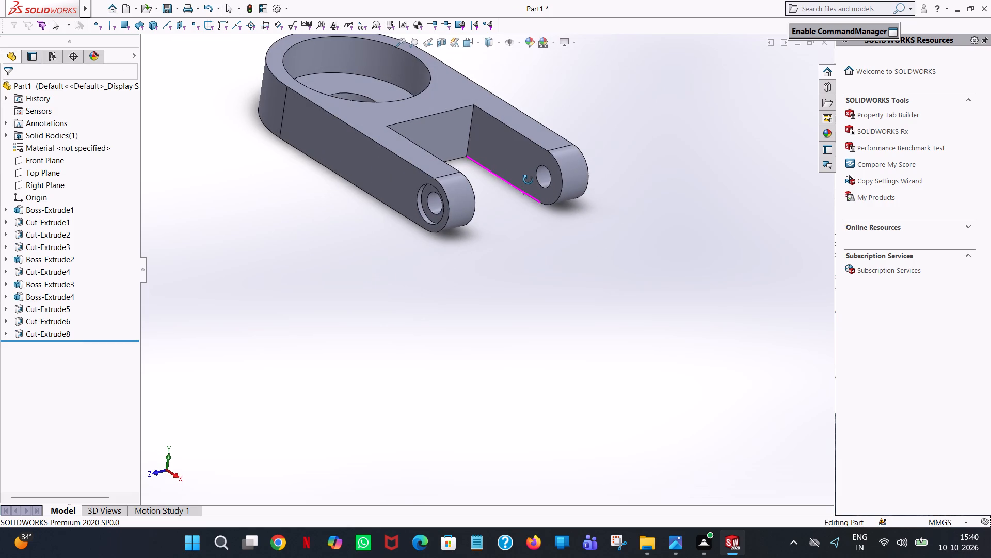
middle_click_drag(528, 180, 632, 119)
scroll(515, 187, "down", 1)
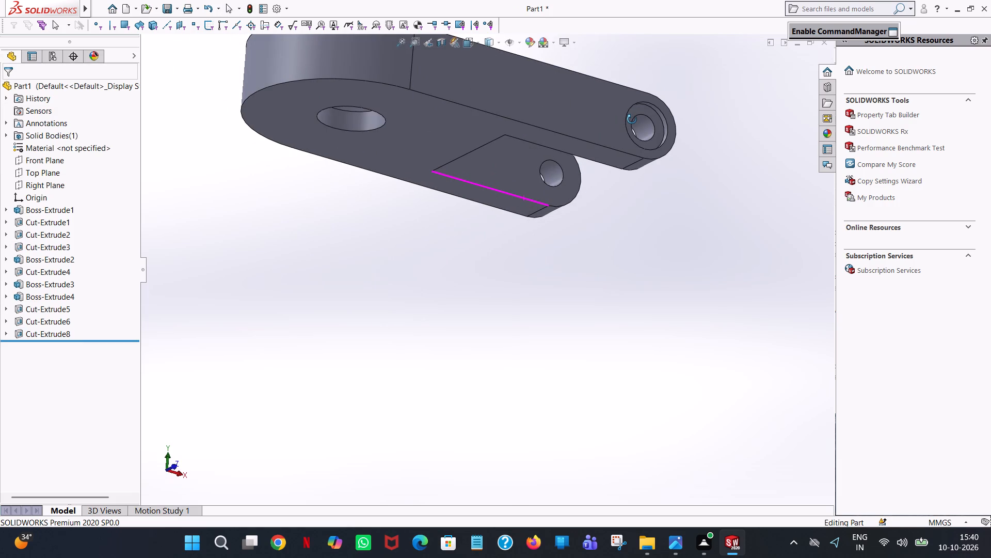
middle_click_drag(632, 119, 626, 265)
scroll(626, 265, "up", 1)
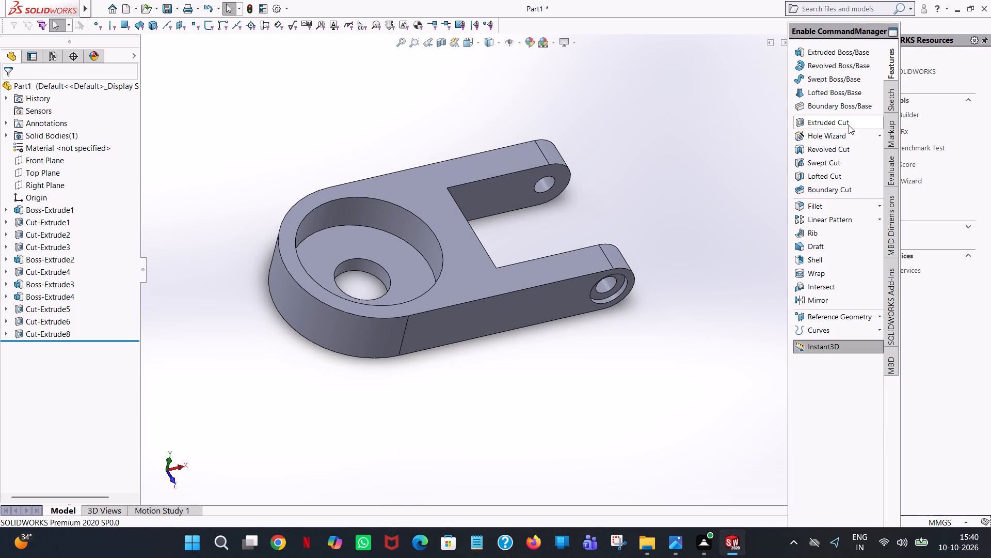
left_click(849, 125)
left_click(459, 254)
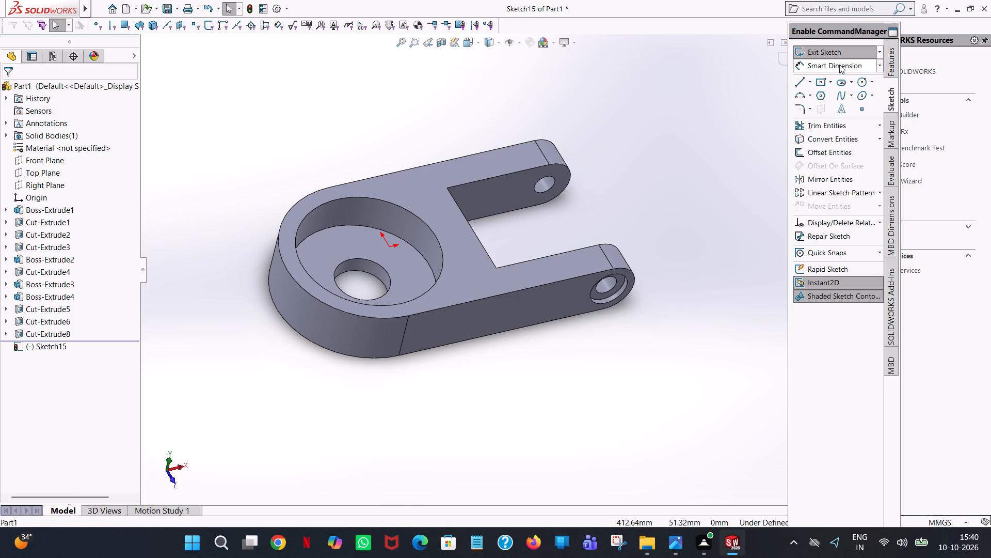
left_click(478, 39)
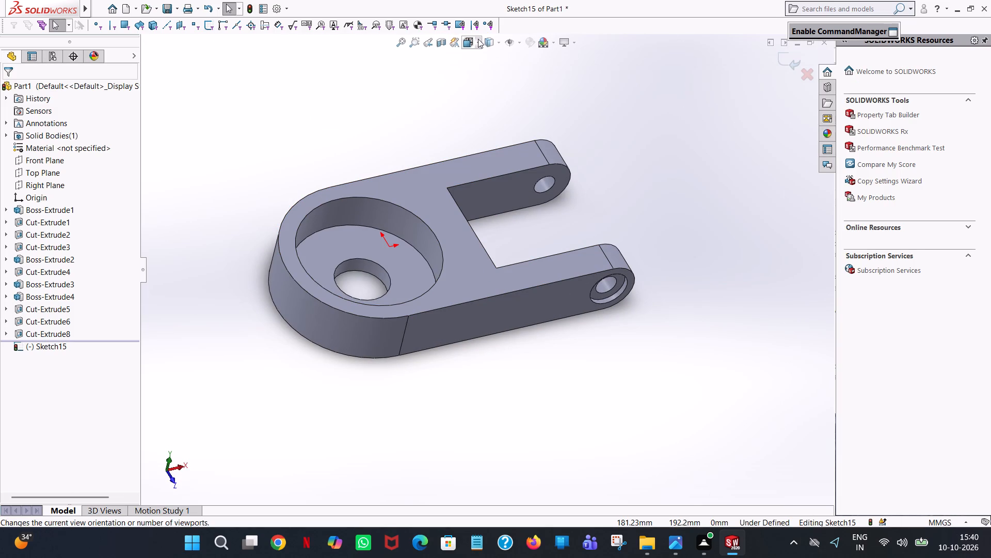
left_click(529, 99)
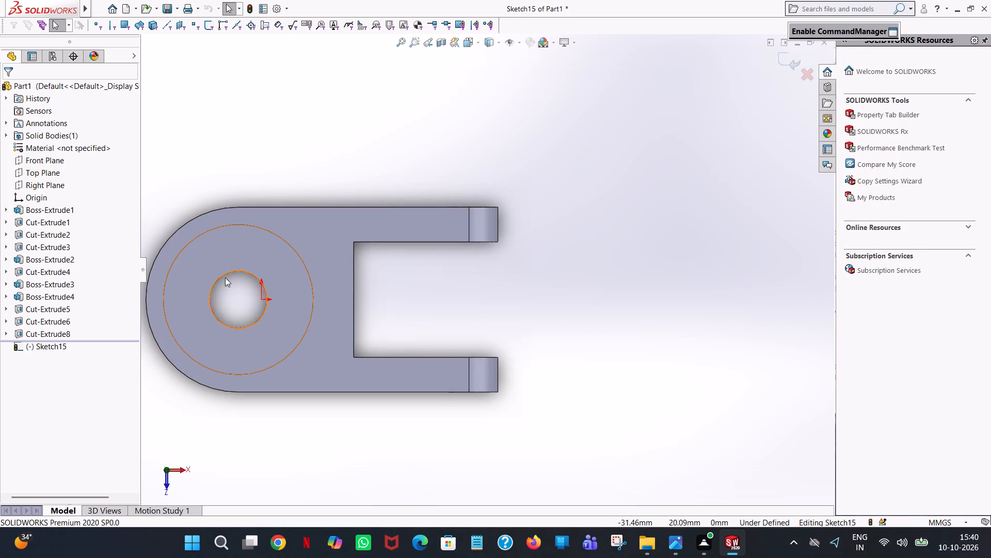
scroll(214, 281, "up", 2)
scroll(286, 287, "down", 3)
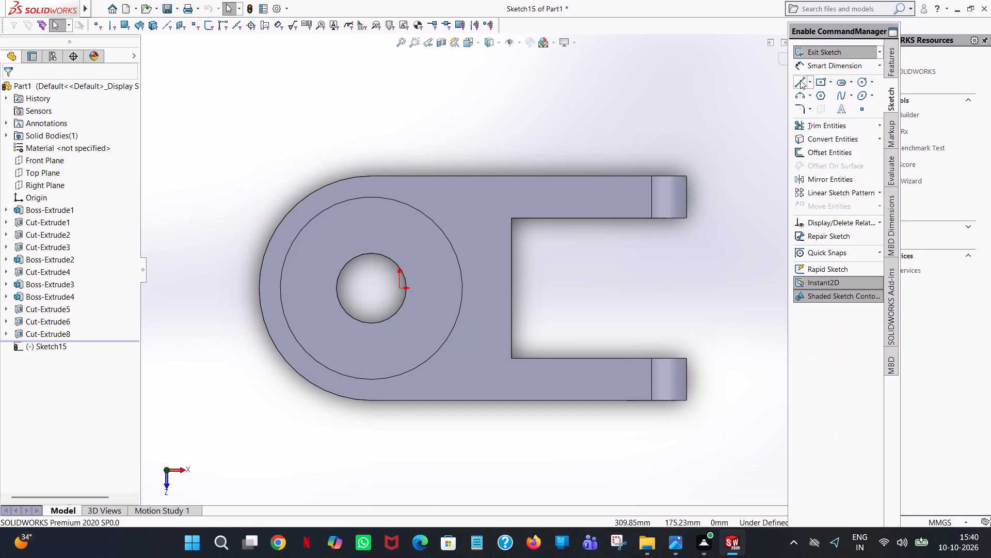
left_click(800, 80)
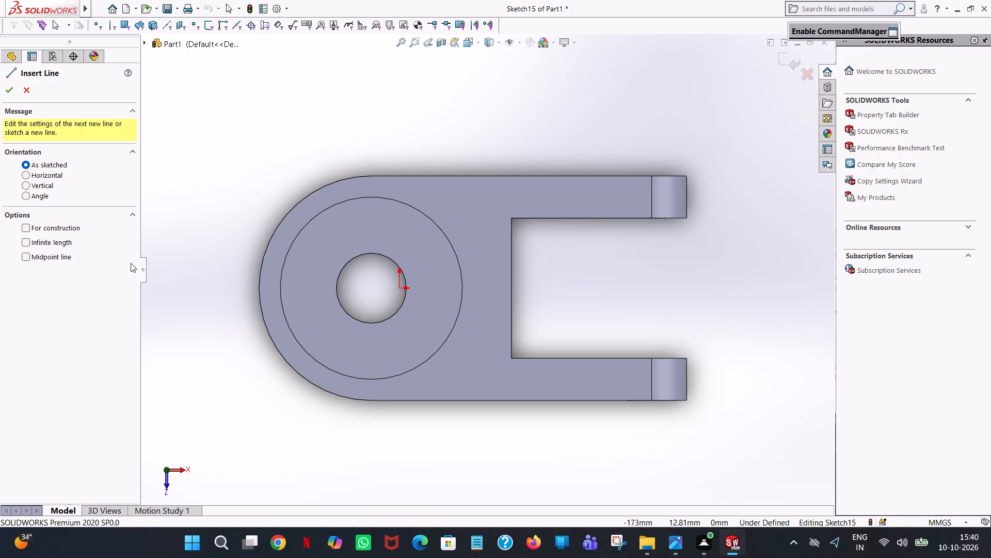
left_click(460, 288)
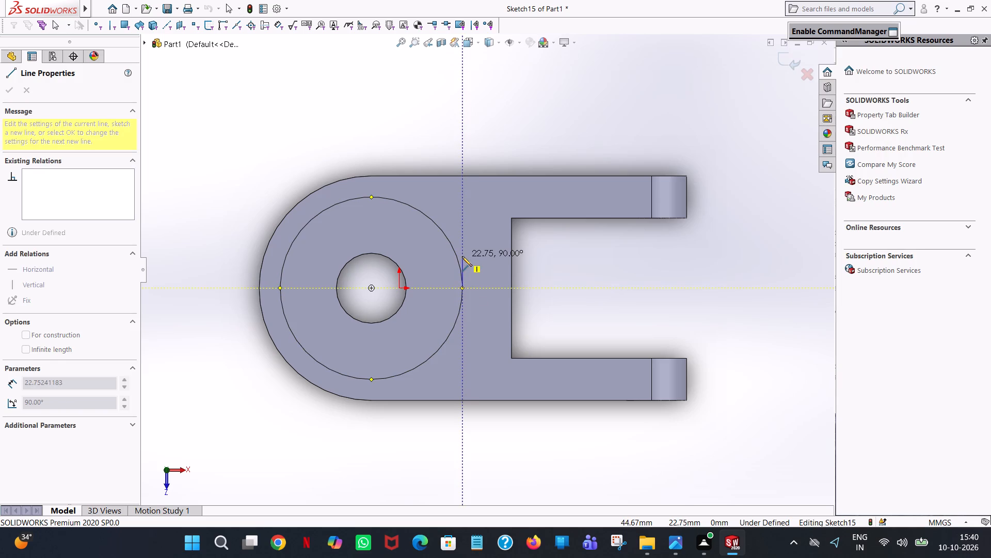
left_click(462, 256)
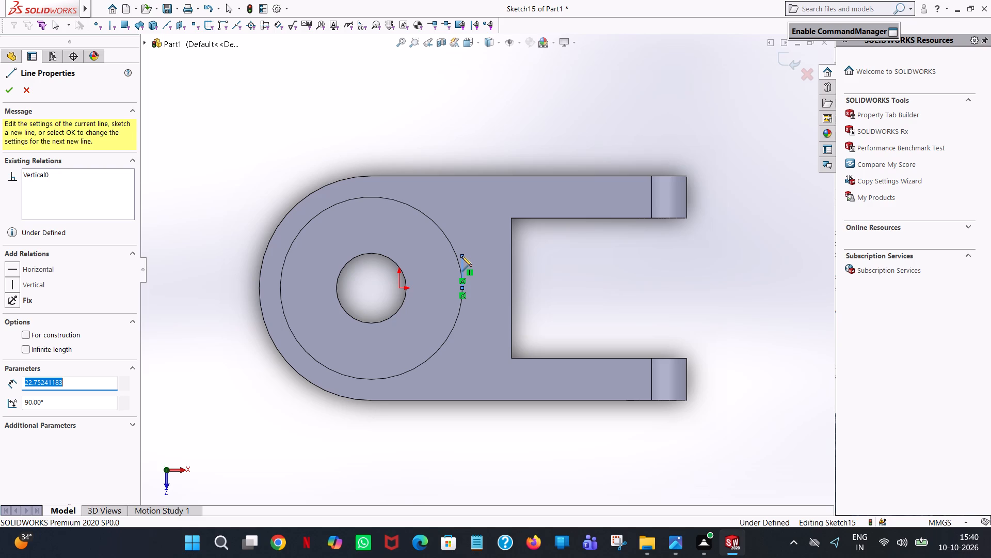
type("10")
key("Return")
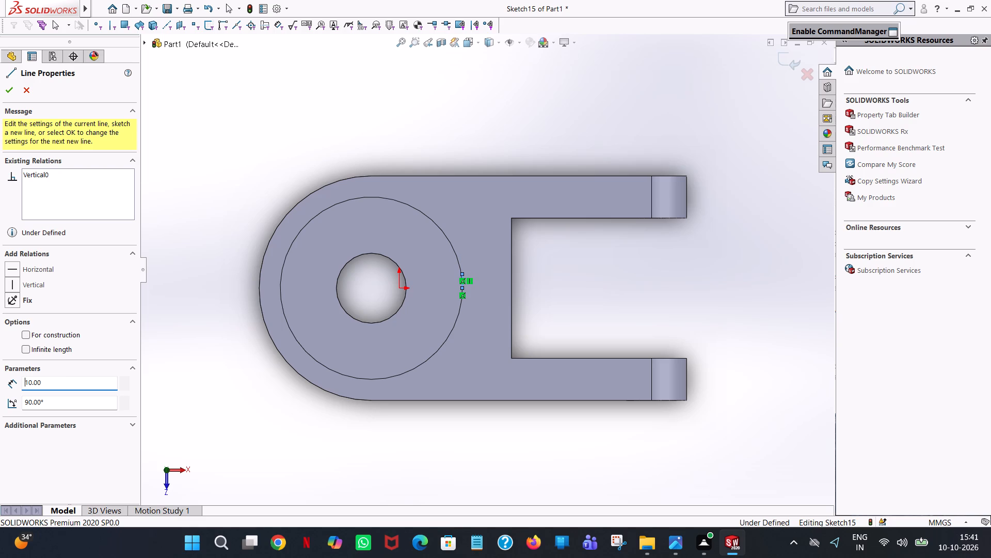
Continue the profile with a horizontal line about 151.8 mm long past the block's rounded end and a 20 mm vertical line back across the centreline.
scroll(462, 256, "down", 5)
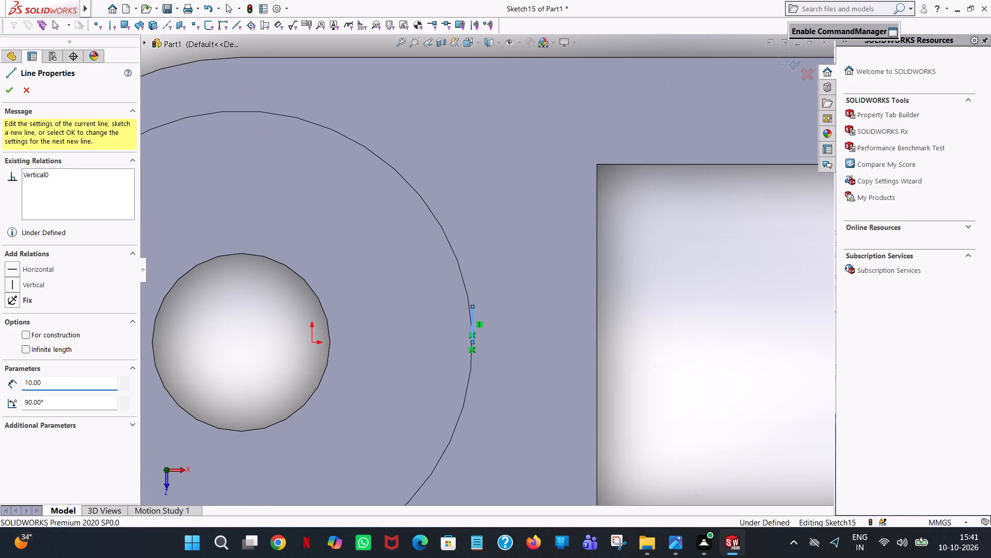
scroll(222, 269, "up", 5)
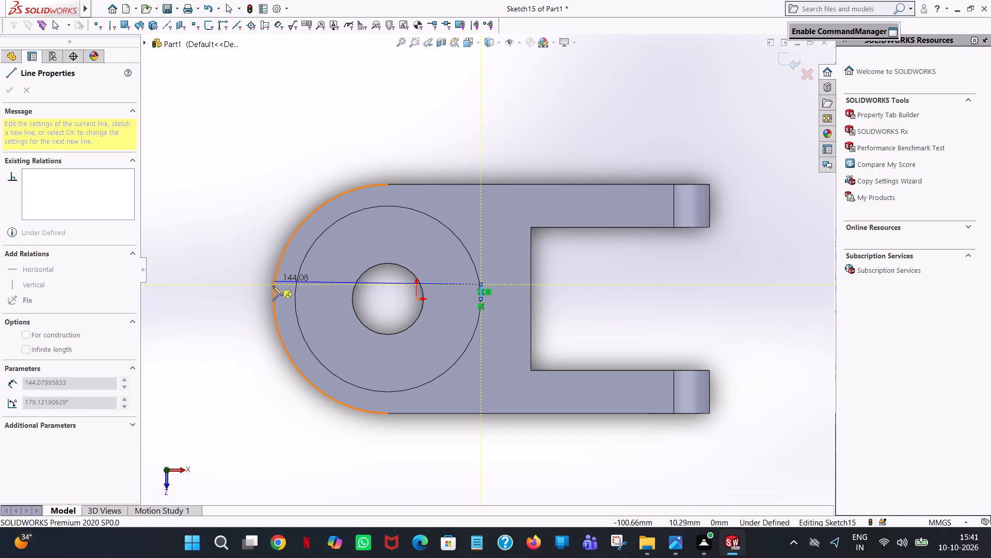
scroll(273, 287, "down", 8)
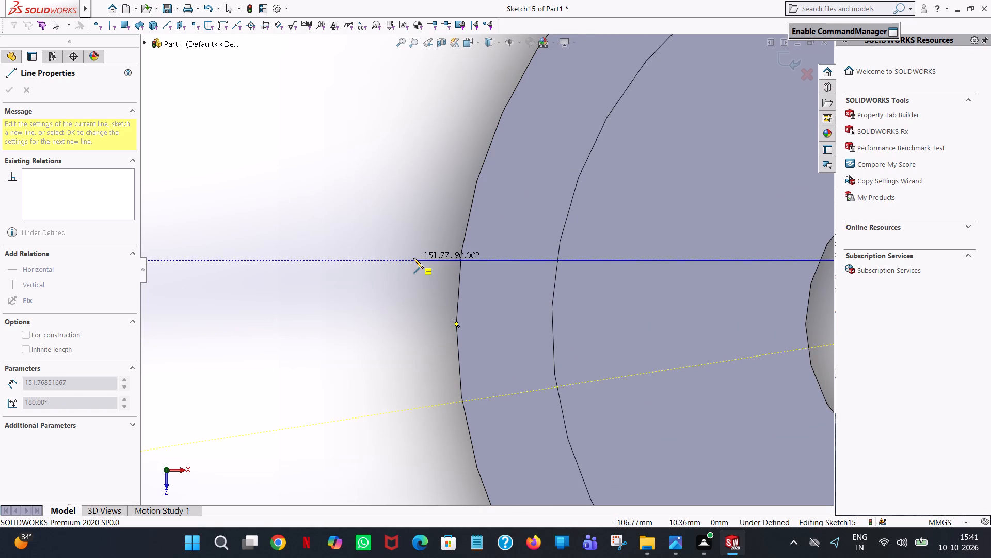
left_click(413, 258)
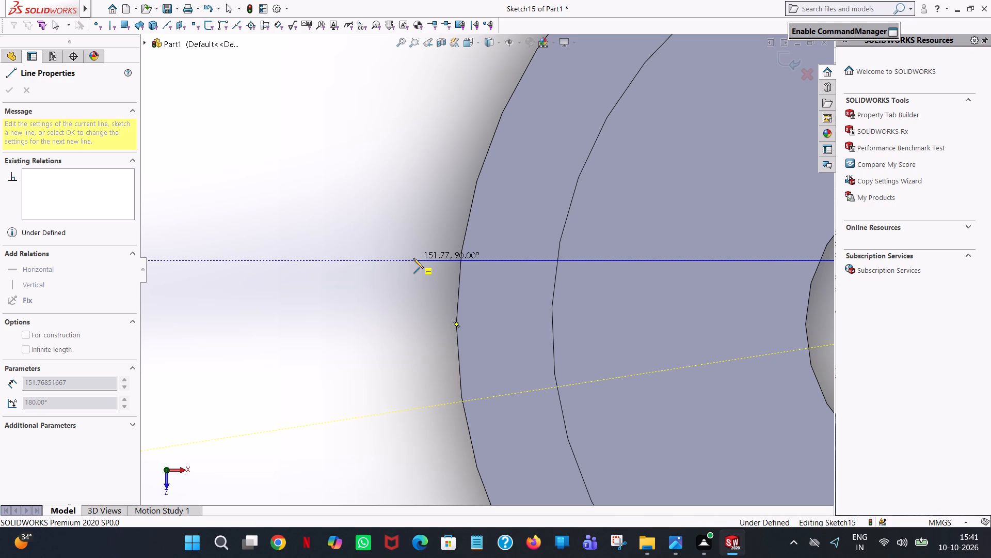
left_click(417, 386)
type("20")
key("Return")
Close the slot profile with a parallel line about 151.8 mm long and a 10 mm vertical line to the starting point, and end the Line tool.
scroll(417, 386, "up", 12)
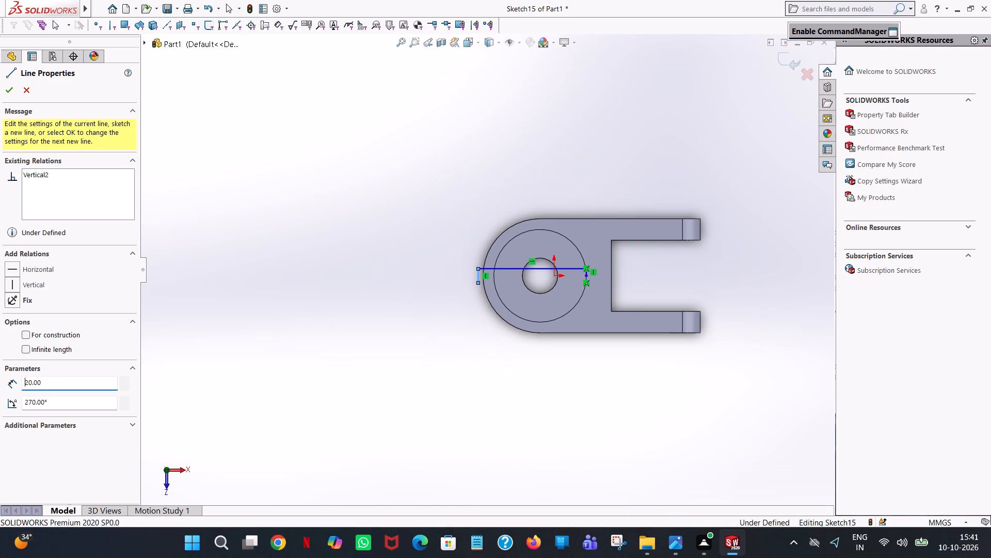
scroll(577, 292, "down", 8)
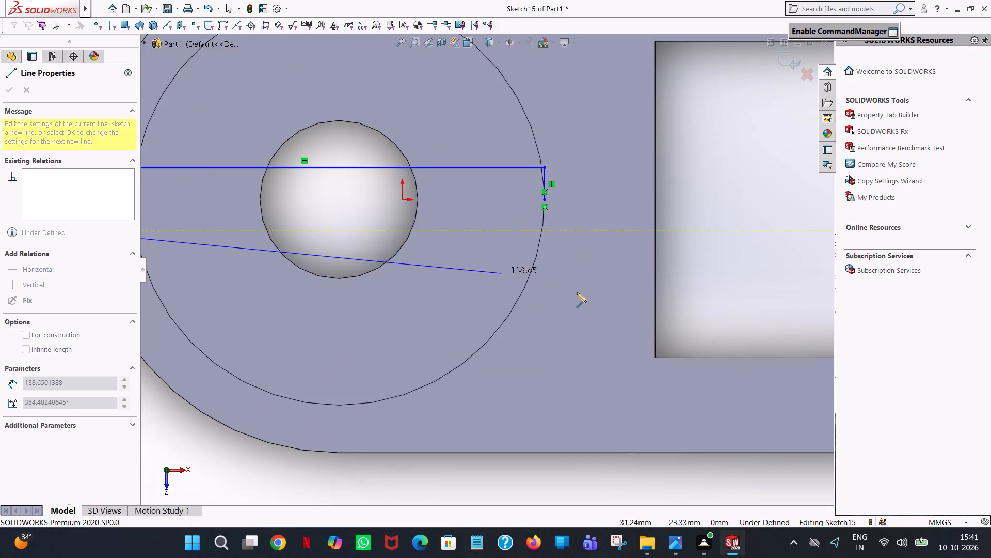
scroll(577, 292, "down", 4)
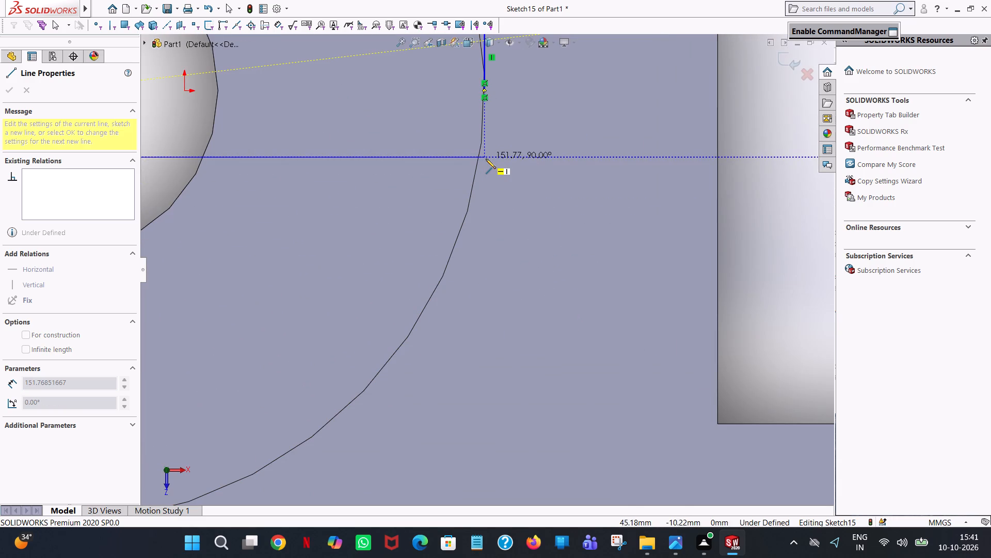
left_click(486, 159)
left_click(485, 90)
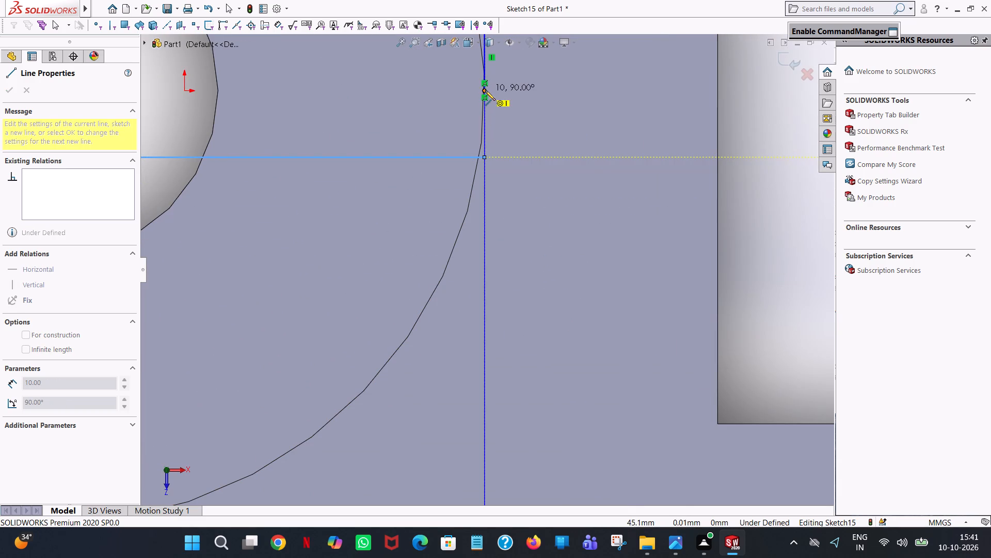
scroll(485, 90, "up", 6)
left_click(12, 89)
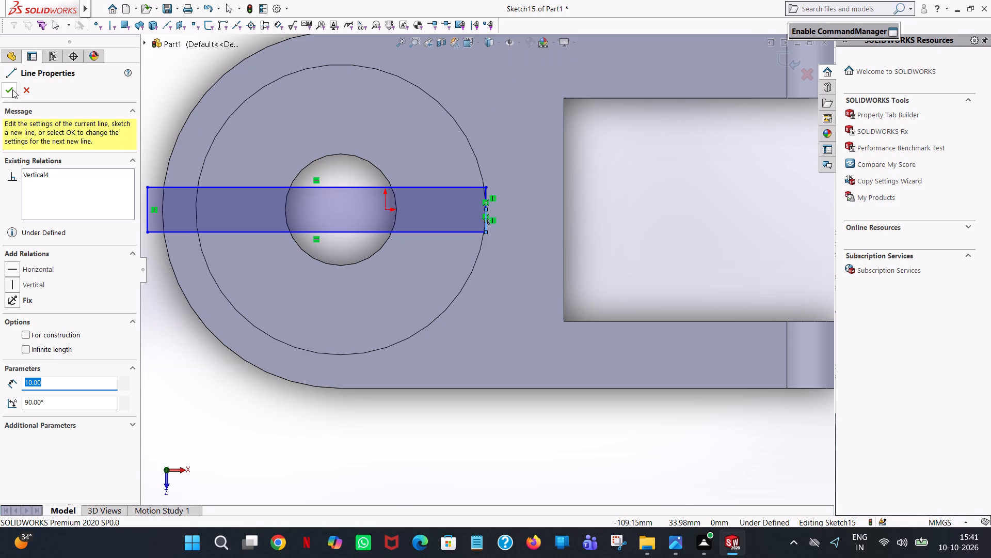
right_click(156, 84)
left_click(174, 91)
Cut the 20 mm wide slot profile into the block's top face as a blind Extruded Cut 15 mm deep.
scroll(174, 91, "up", 1)
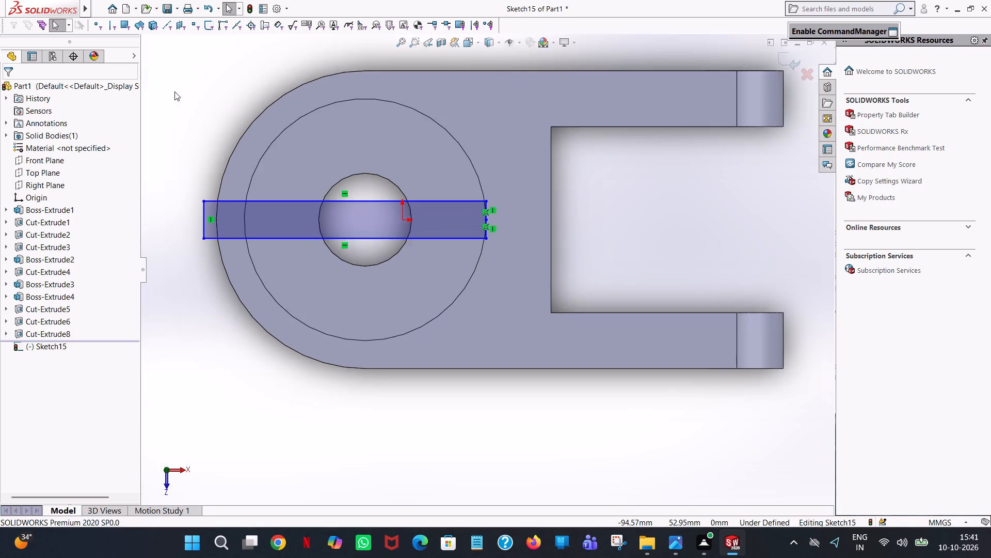
scroll(174, 91, "up", 1)
scroll(522, 353, "down", 2)
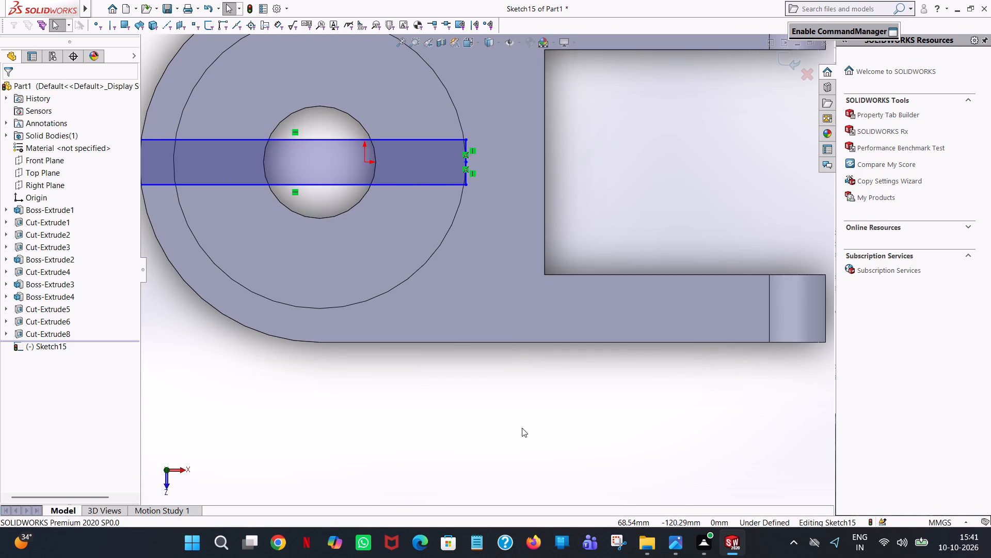
middle_click_drag(525, 423, 503, 259)
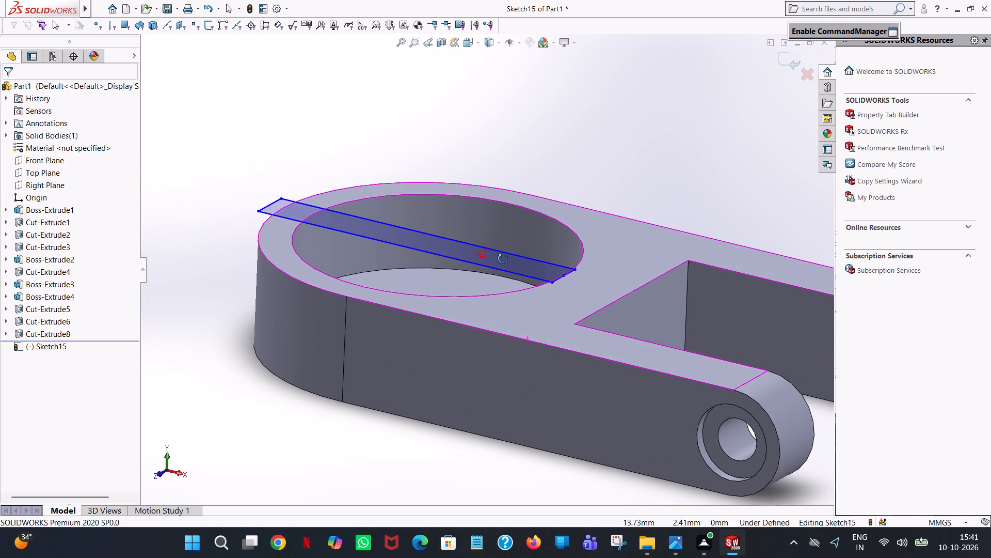
middle_click_drag(503, 259, 529, 272)
scroll(529, 272, "up", 1)
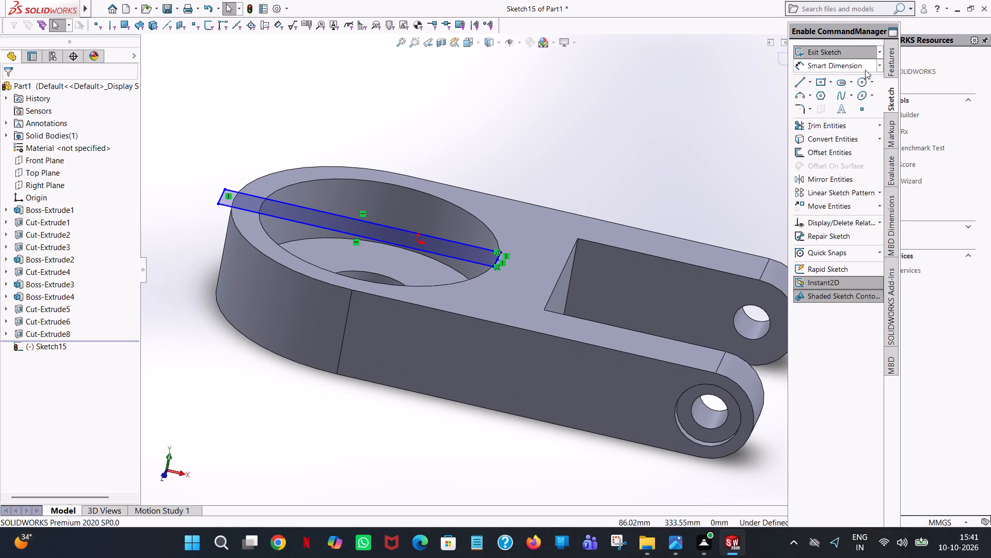
left_click(894, 58)
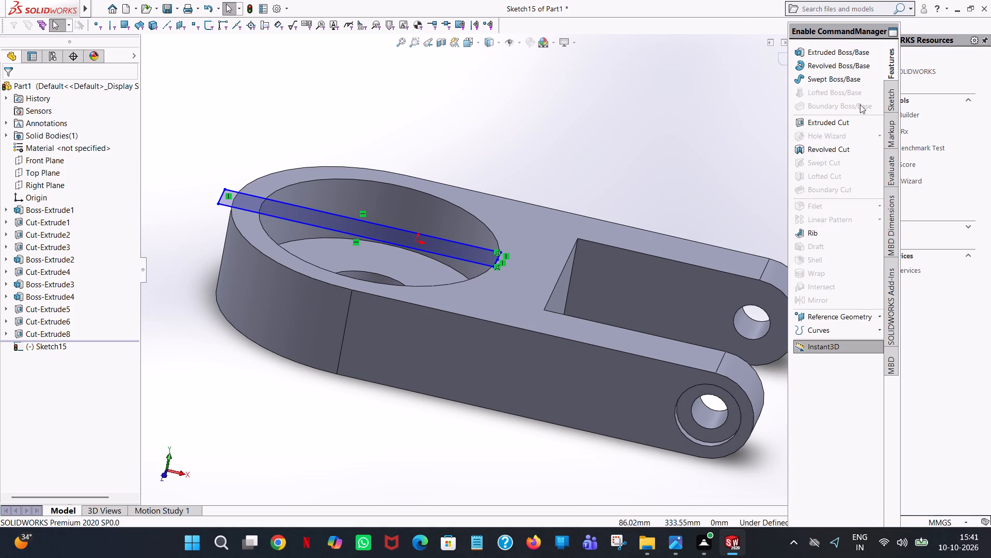
left_click(825, 127)
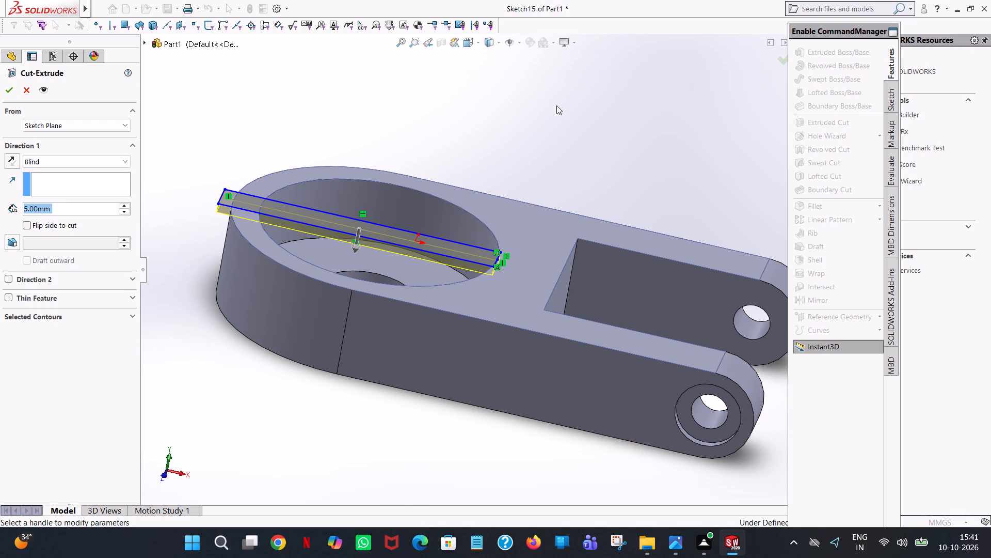
type("15")
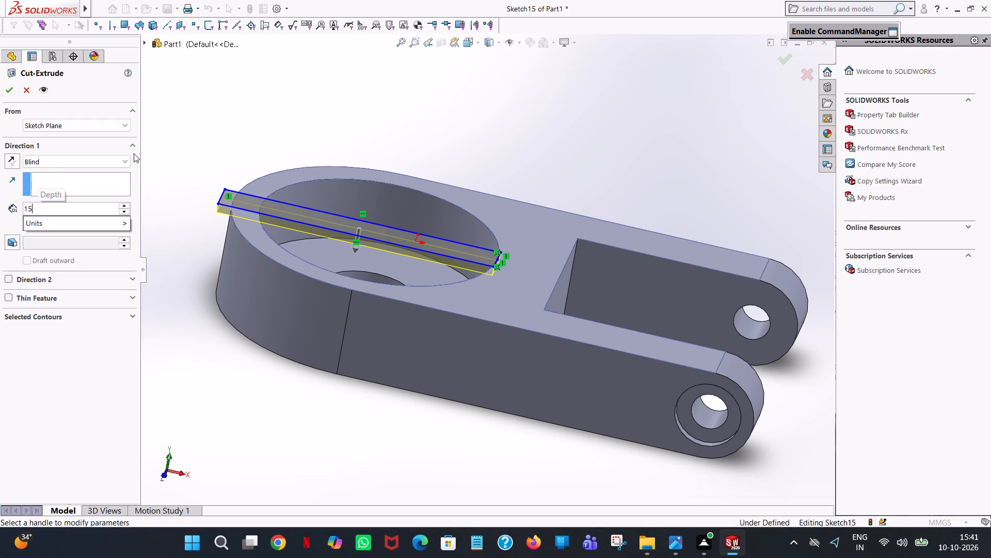
left_click(455, 95)
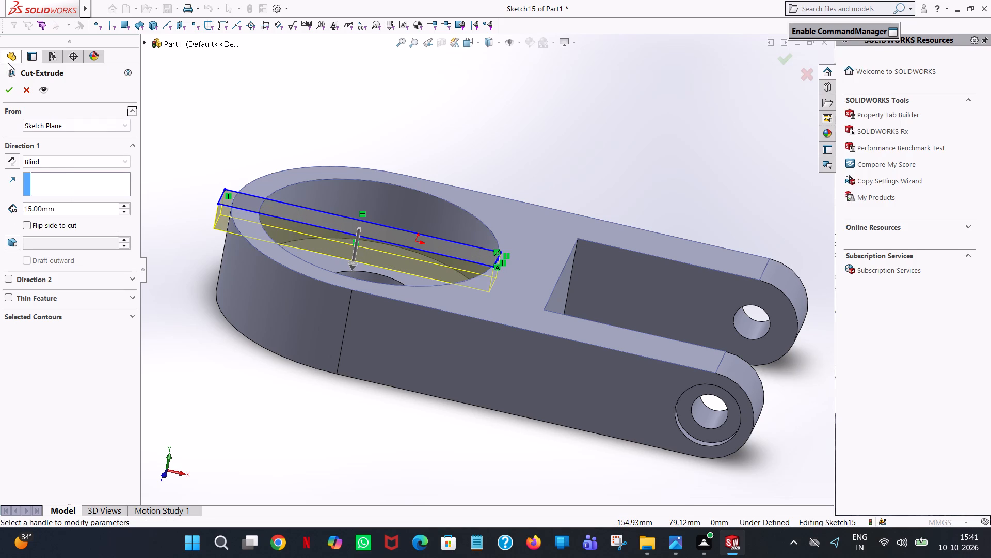
left_click(10, 96)
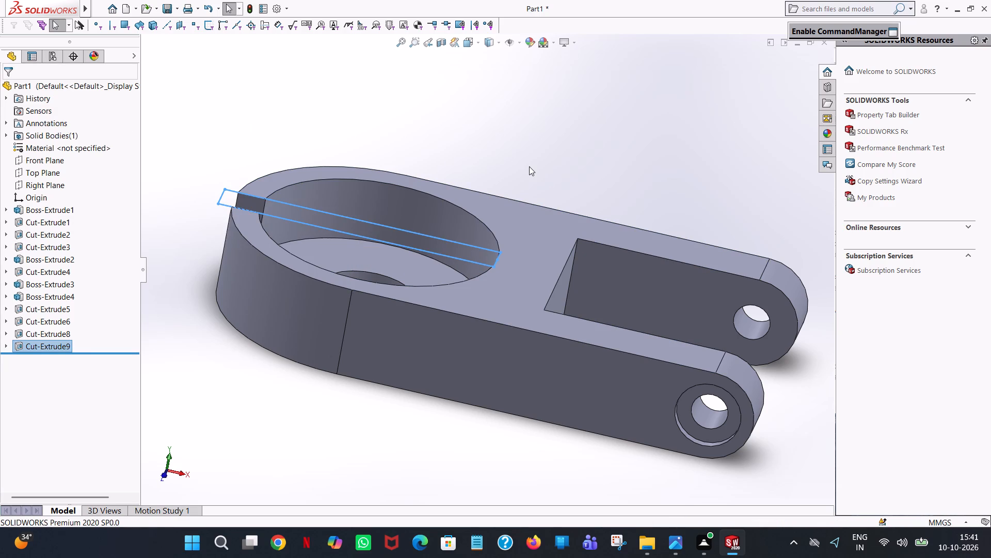
middle_click_drag(529, 166, 561, 286)
scroll(563, 288, "up", 1)
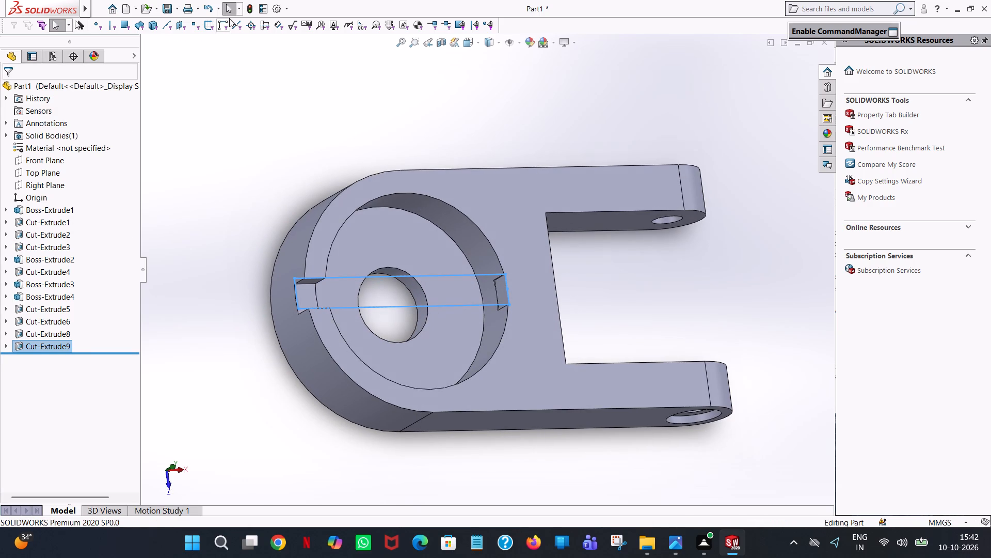
Undo the last Extruded Cut to return to its open slot sketch.
left_click(208, 13)
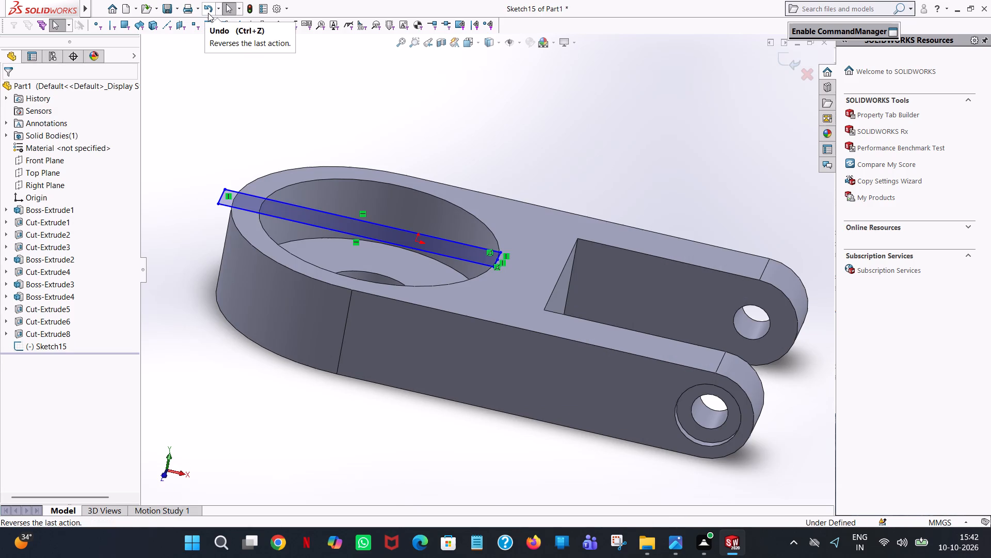
Extend the slot profile to the fork's inner edge with 35 mm horizontal, 20 mm vertical and 35 mm horizontal lines.
key("space")
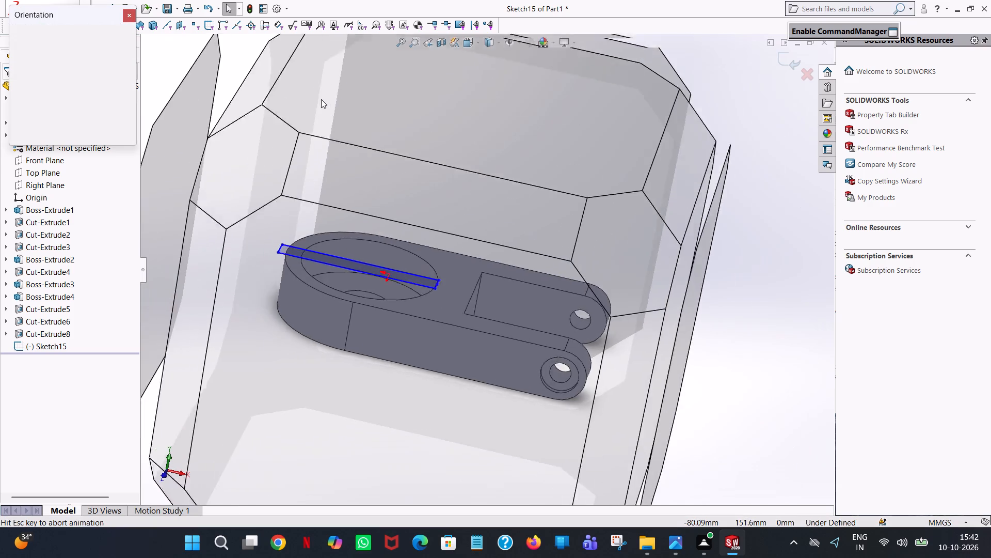
left_click(130, 84)
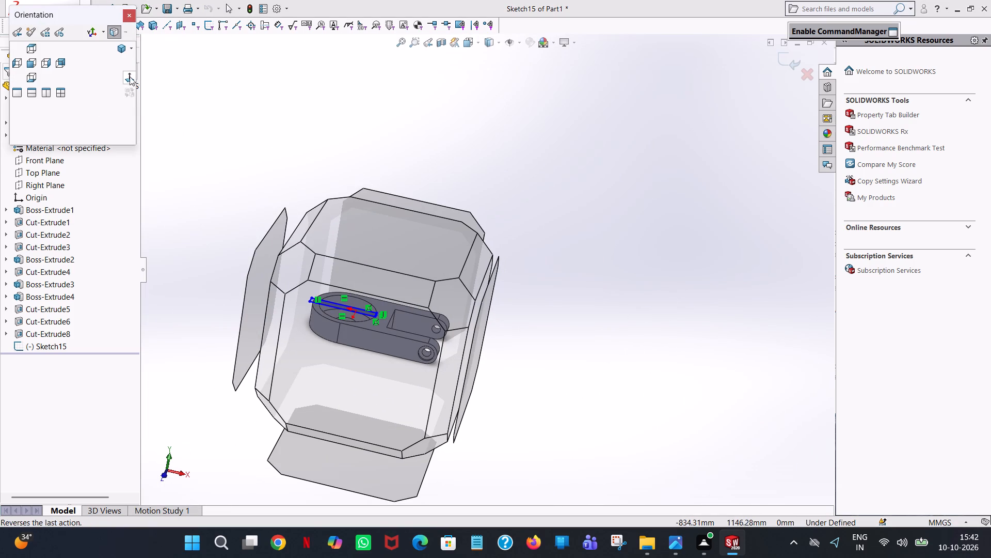
left_click(130, 76)
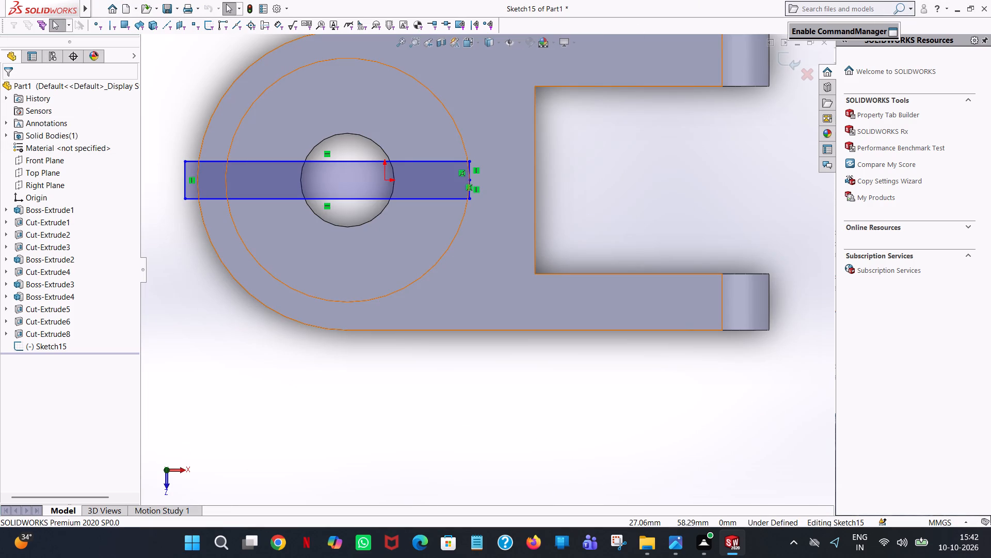
left_click(801, 79)
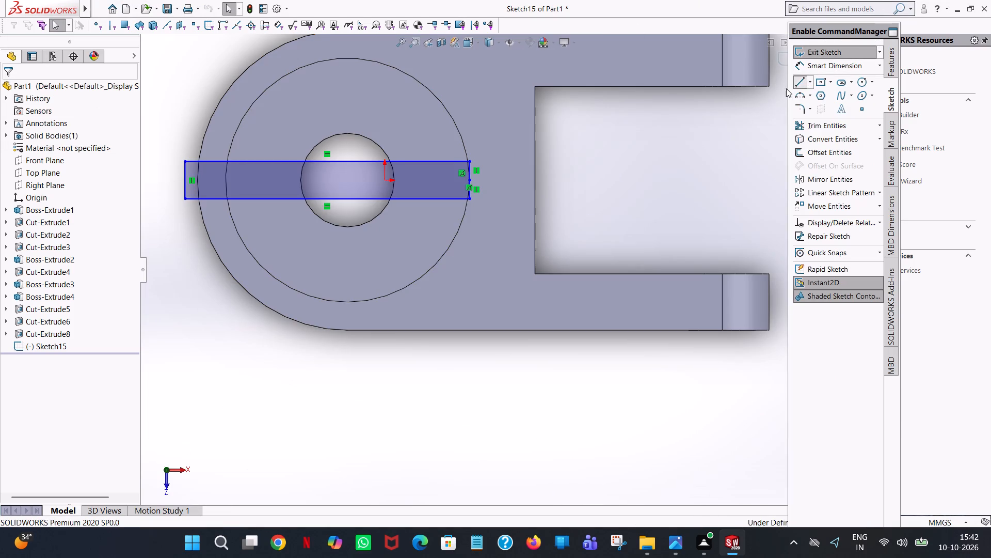
left_click(470, 162)
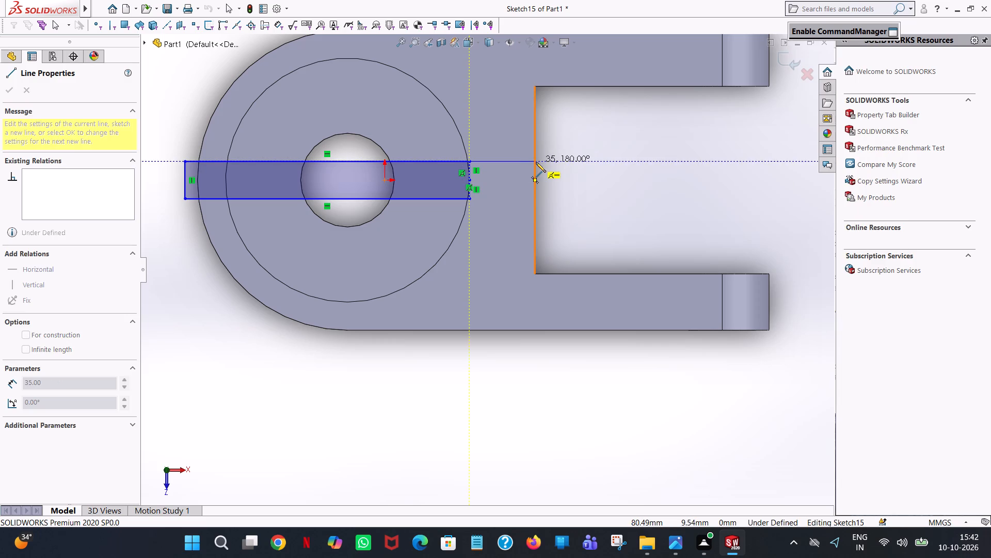
left_click(536, 162)
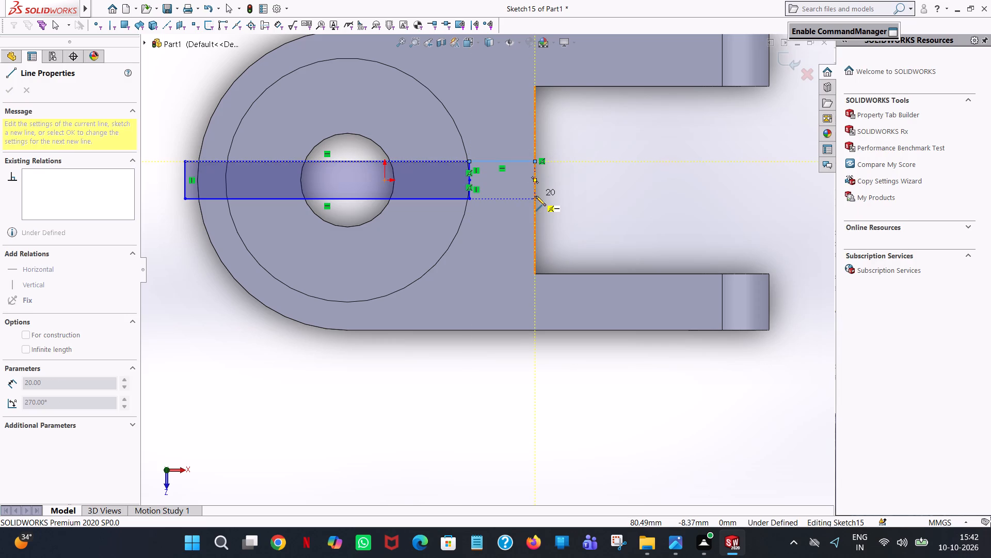
left_click(536, 196)
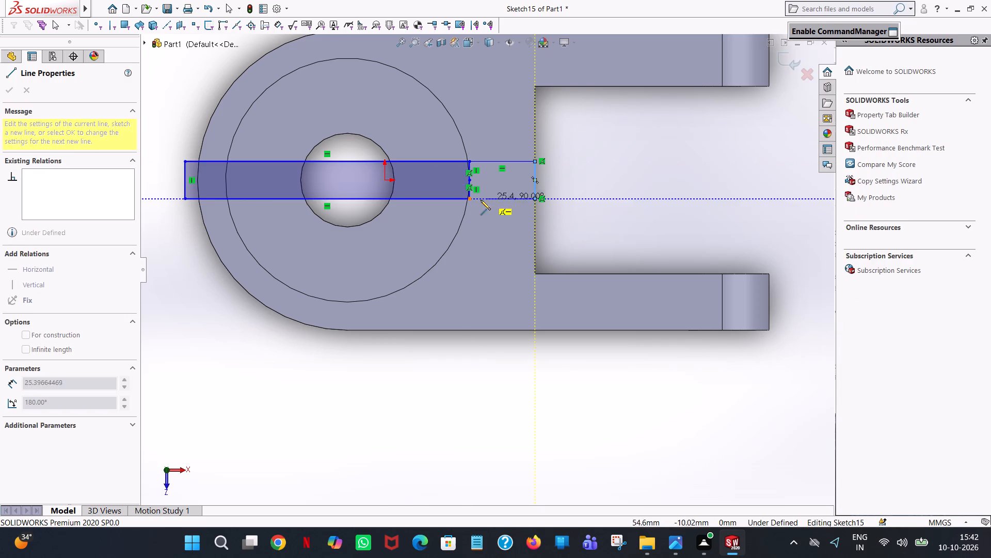
left_click(467, 198)
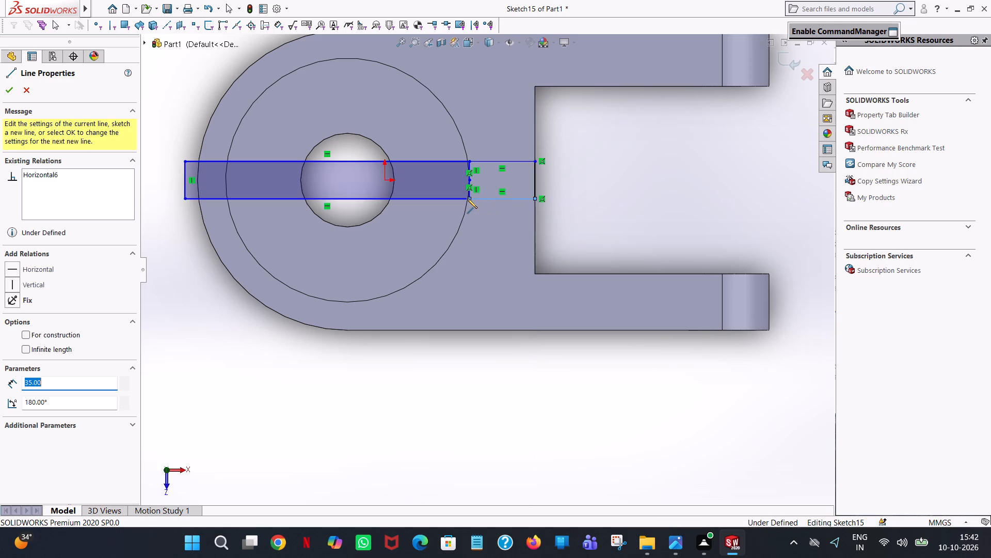
right_click(467, 198)
left_click(490, 204)
Trim away the two short vertical segments at the pocket edge to merge the slot profile into one contour.
scroll(551, 123, "down", 4)
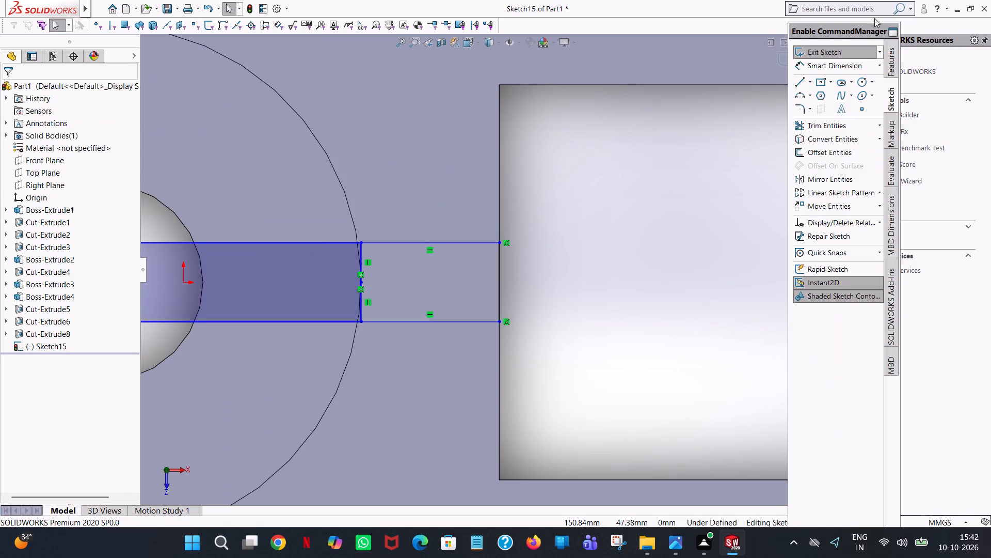
left_click(838, 132)
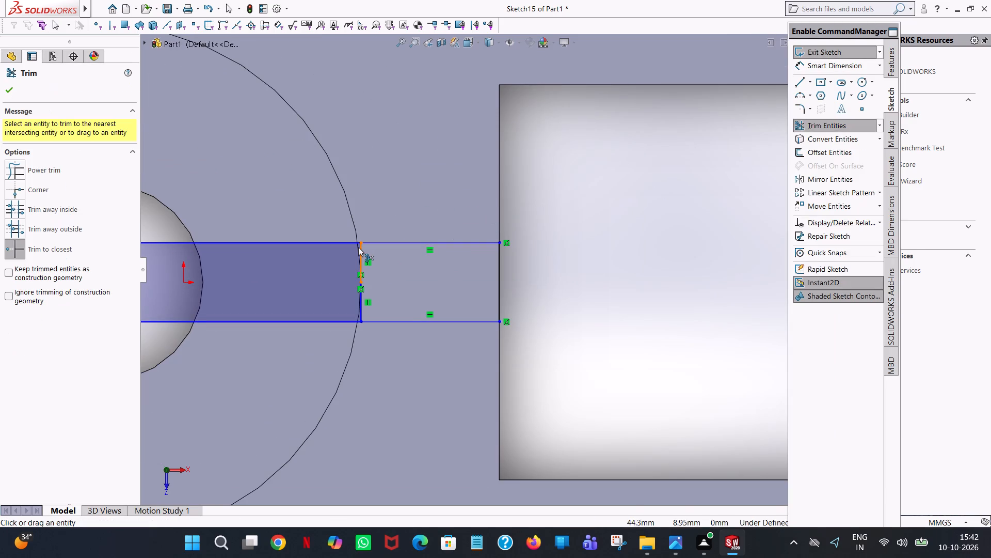
left_click(358, 247)
left_click(360, 301)
scroll(360, 301, "up", 5)
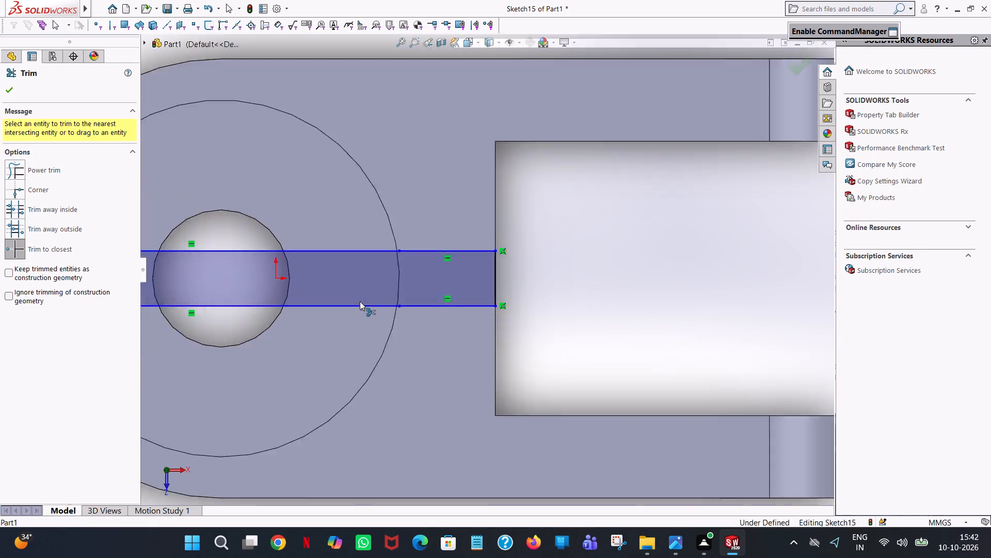
scroll(360, 301, "up", 2)
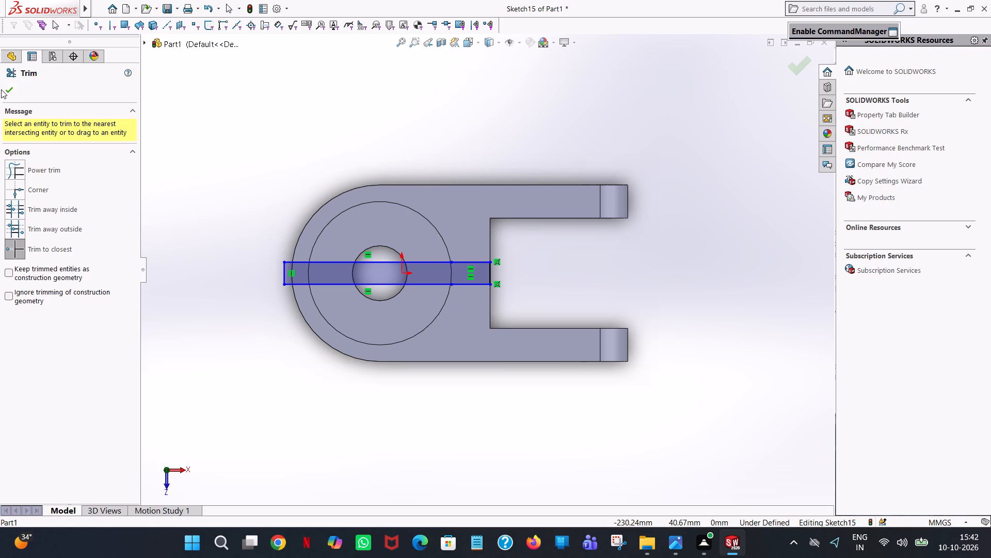
left_click(6, 91)
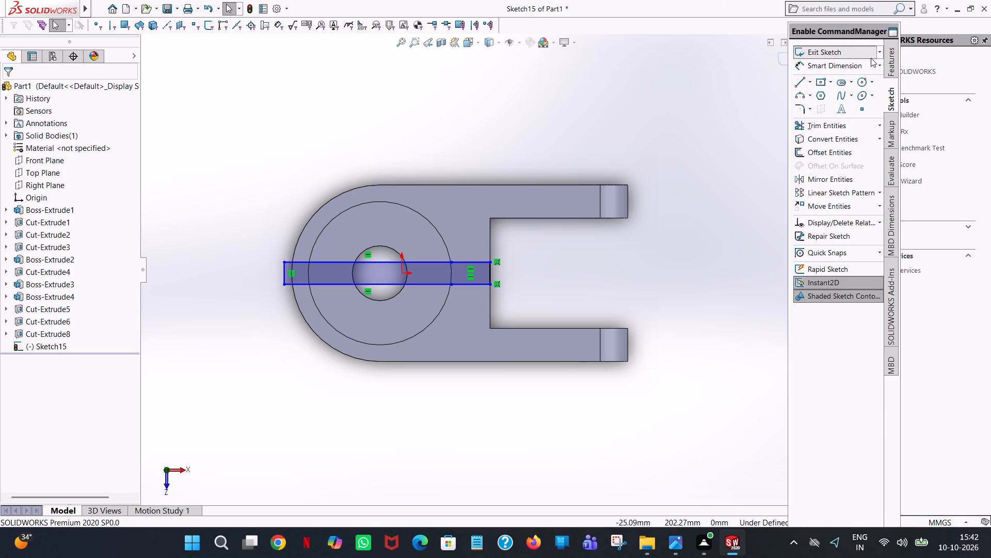
Cut the extended slot profile into the block as a blind Extruded Cut 15 mm deep.
left_click(893, 59)
left_click(813, 127)
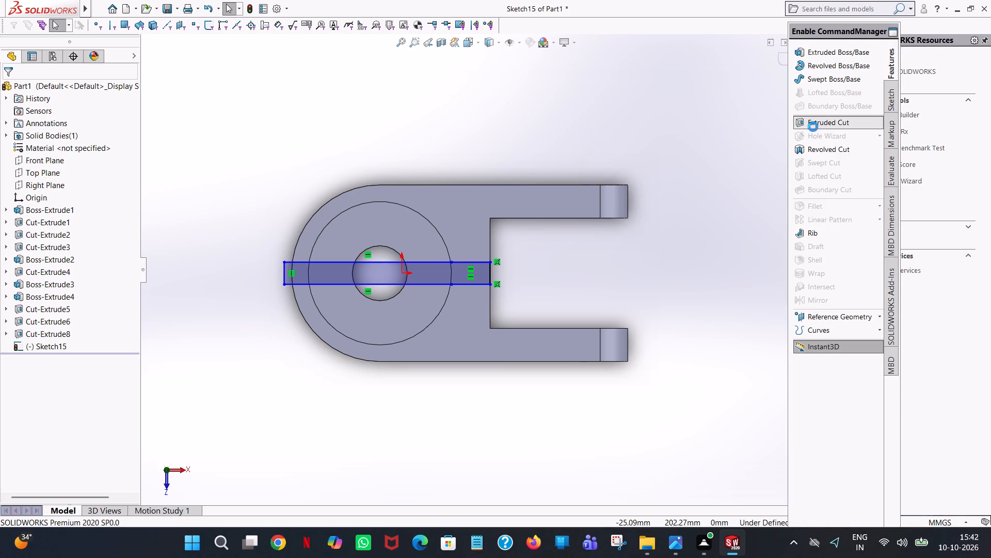
middle_click_drag(651, 275, 671, 173)
scroll(705, 222, "up", 1)
left_click(6, 94)
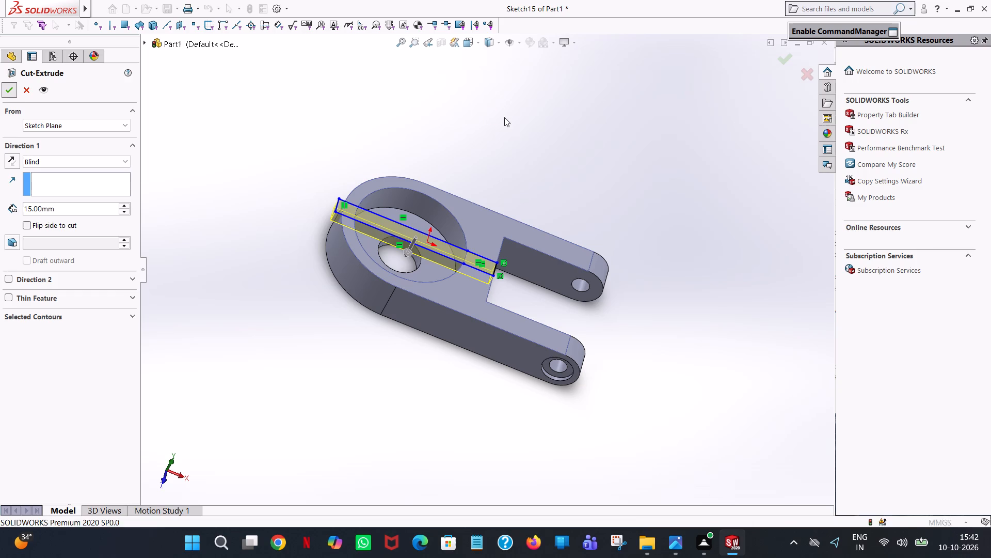
Examine the slotted block from above, the side and below.
left_click(519, 147)
middle_click_drag(493, 156, 420, 101)
scroll(493, 156, "up", 1)
scroll(447, 121, "up", 1)
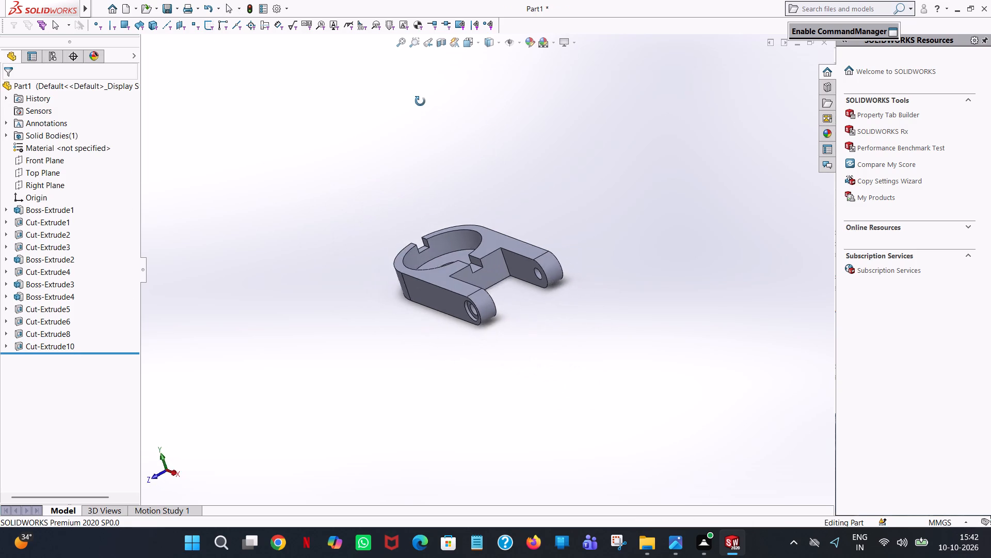
middle_click_drag(420, 101, 479, 138)
scroll(505, 158, "up", 1)
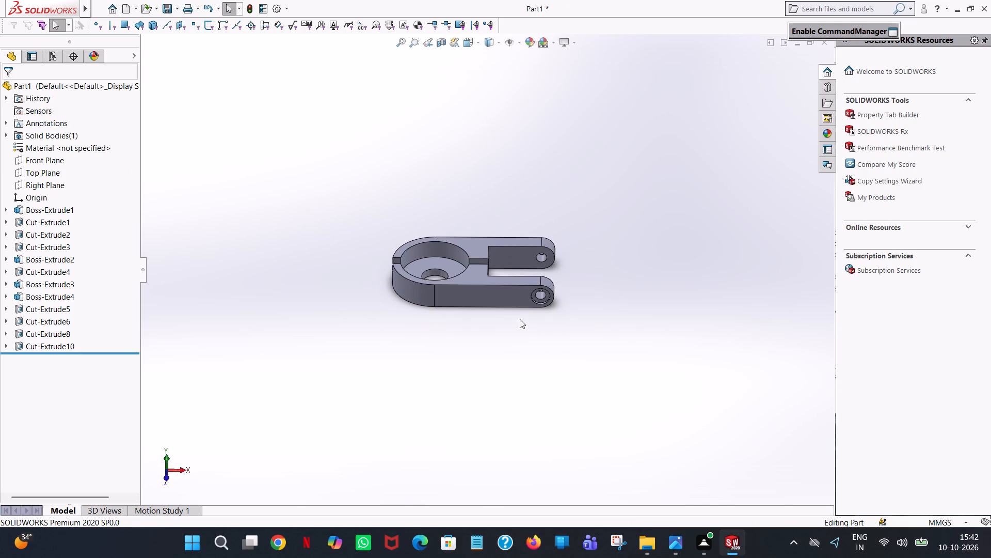
middle_click_drag(520, 328, 513, 235)
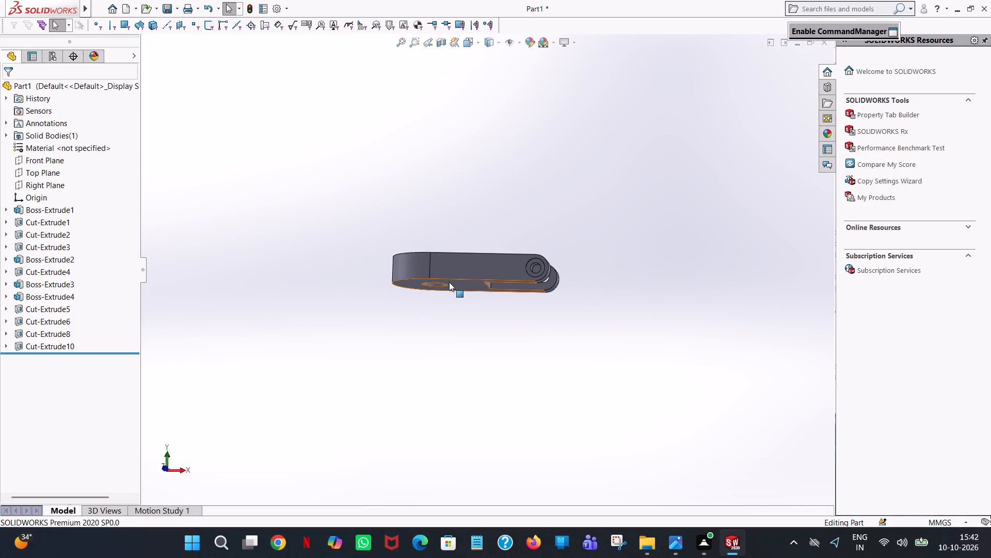
scroll(449, 282, "down", 3)
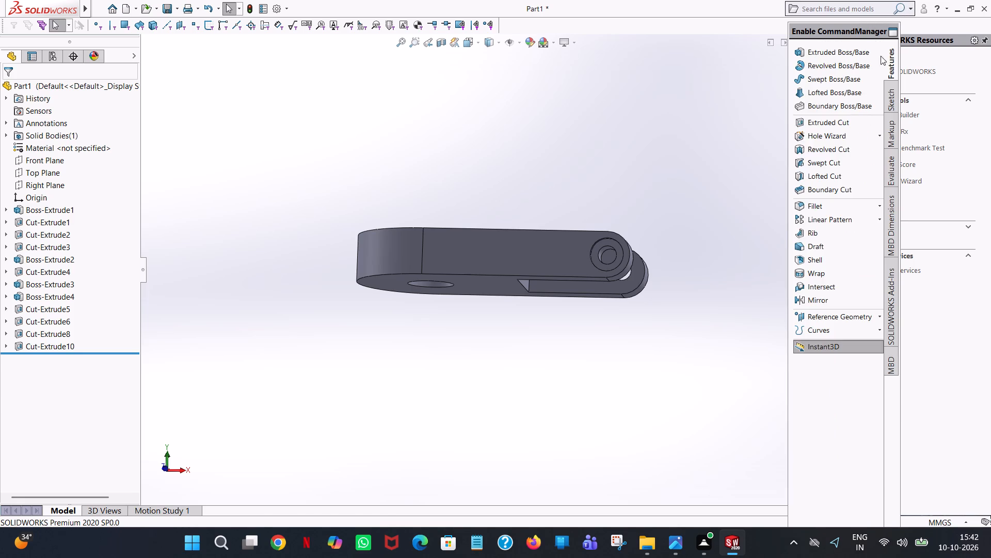
Start an Extruded Boss sketch on the arm's outer side face with a 100 mm line along the bottom edge from the tip arc's lower end.
left_click(855, 52)
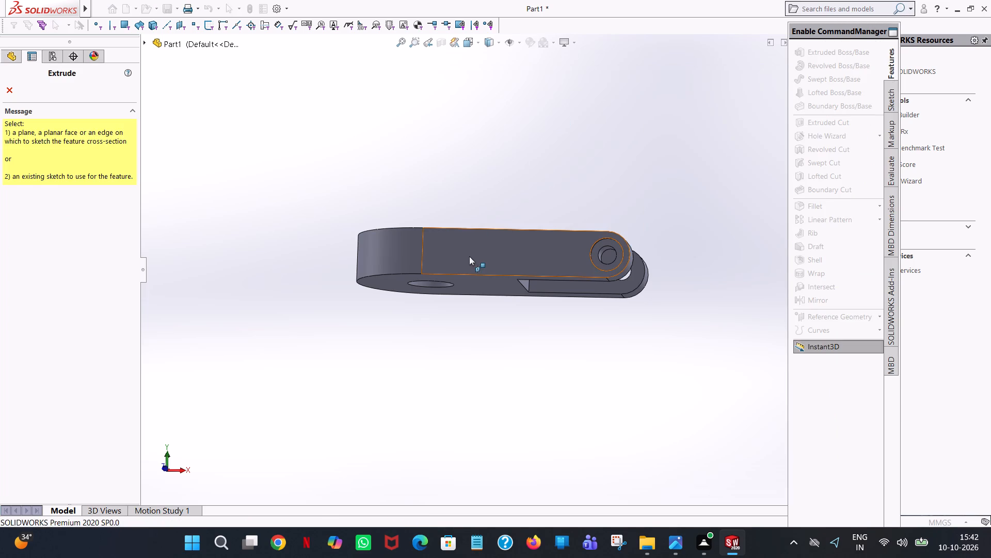
left_click(469, 256)
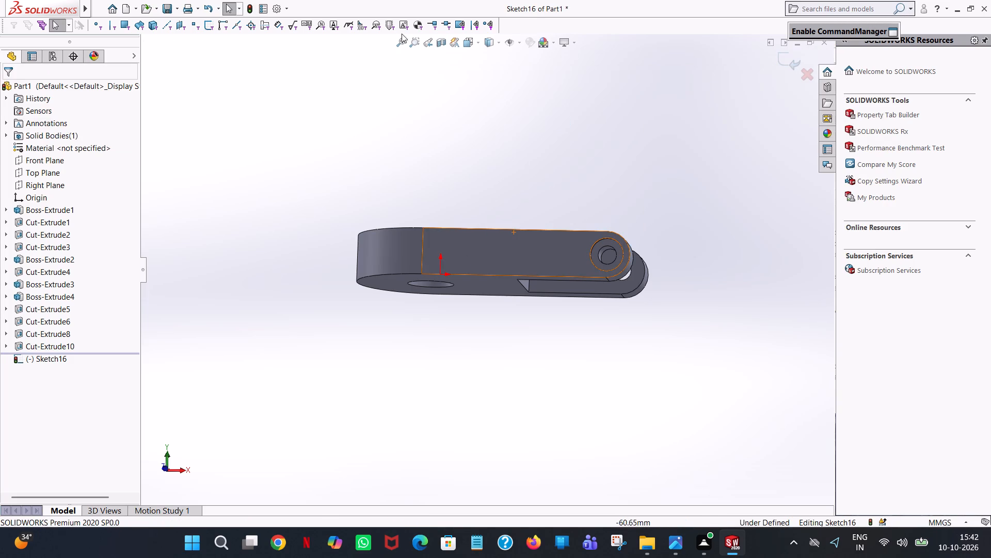
left_click(478, 41)
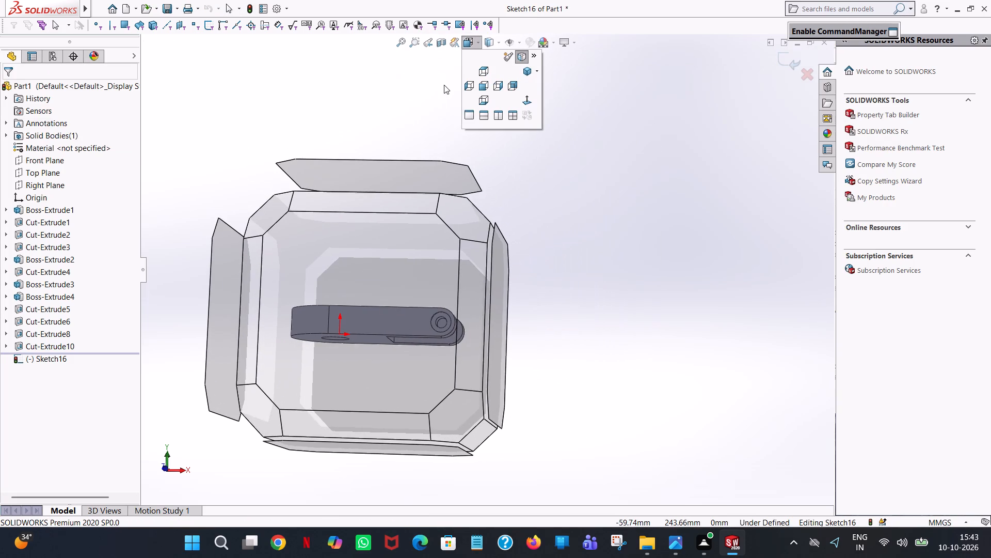
left_click(525, 98)
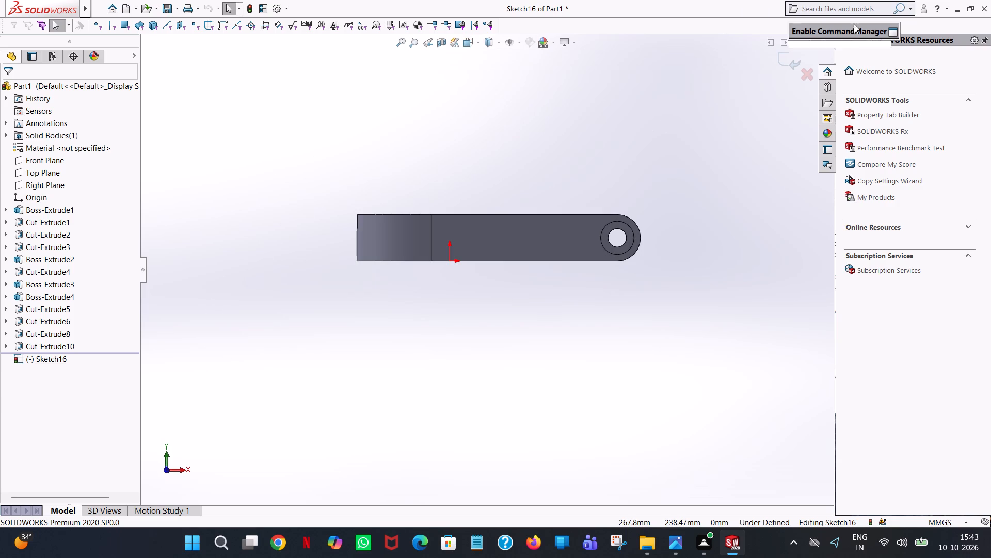
left_click(797, 82)
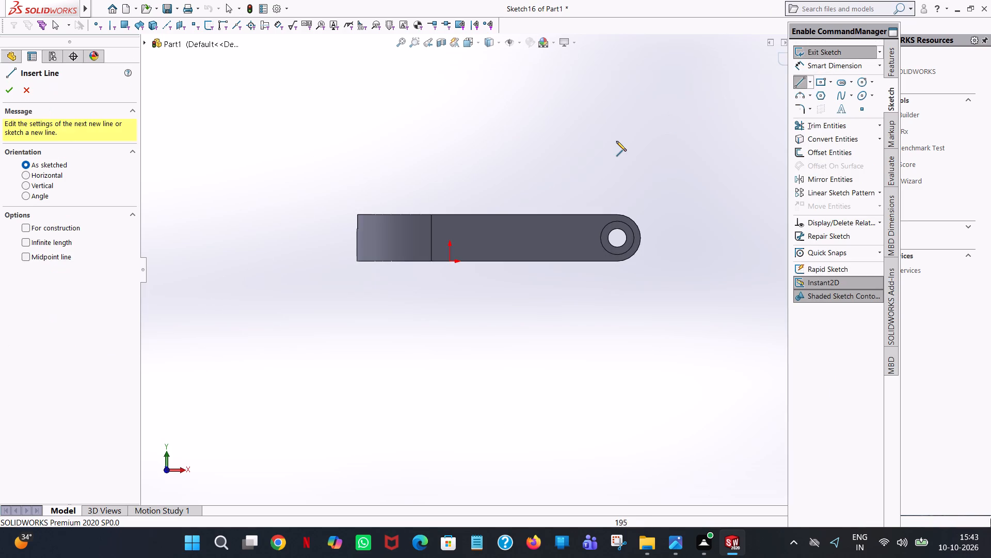
left_click(616, 261)
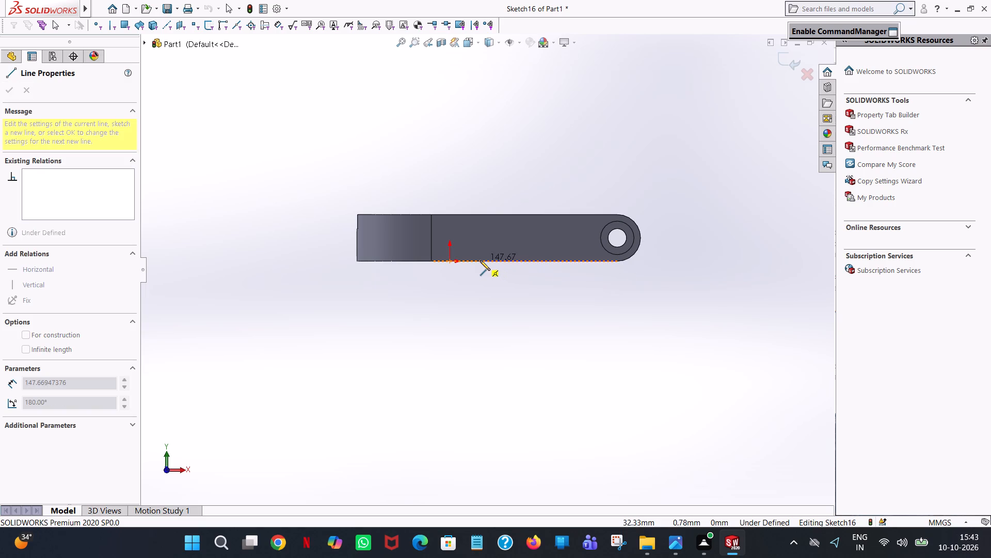
left_click(480, 260)
type("100")
key("Return")
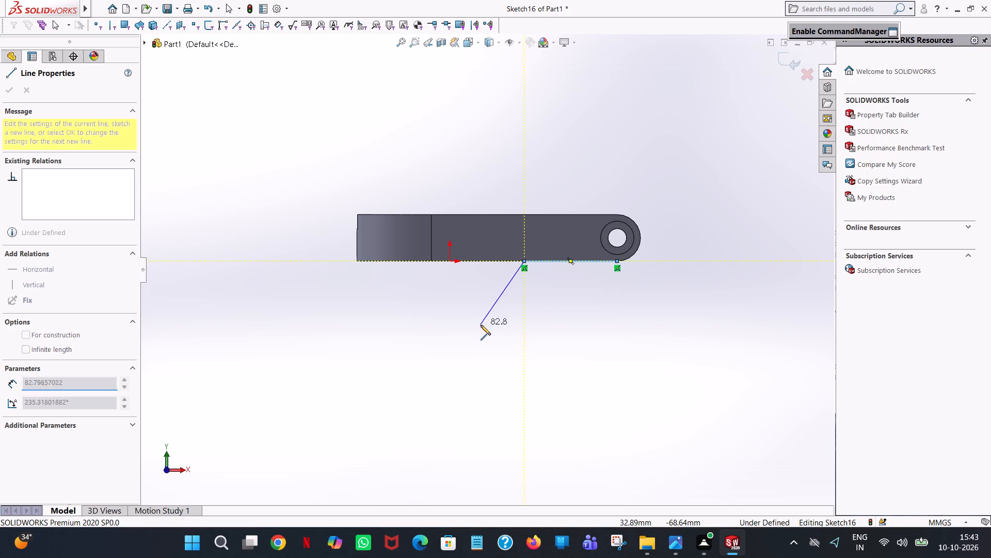
Draw a 36.5 mm vertical line downward from the inner end of the 100 mm line and end the Line tool.
left_click(527, 336)
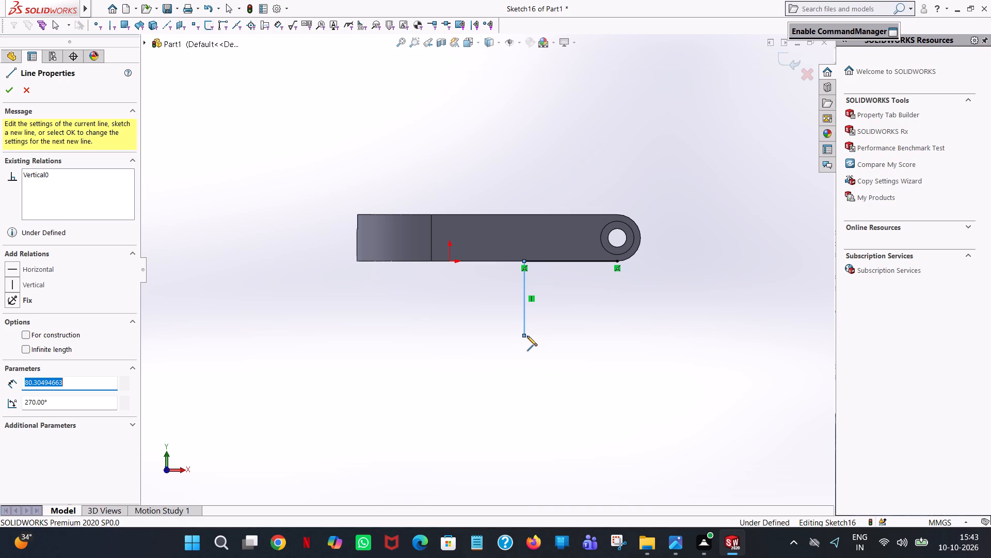
type("36.")
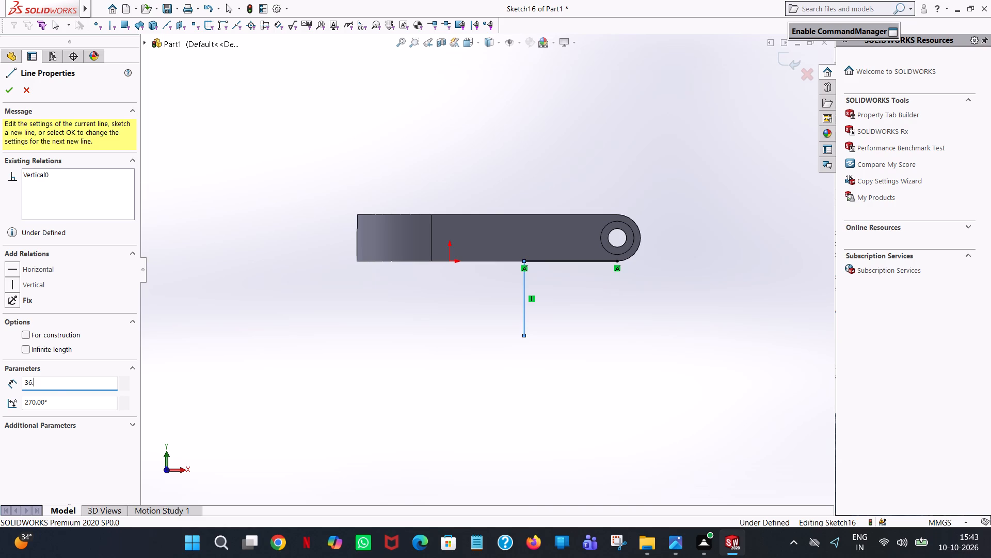
key("5")
key("Return")
scroll(527, 336, "up", 1)
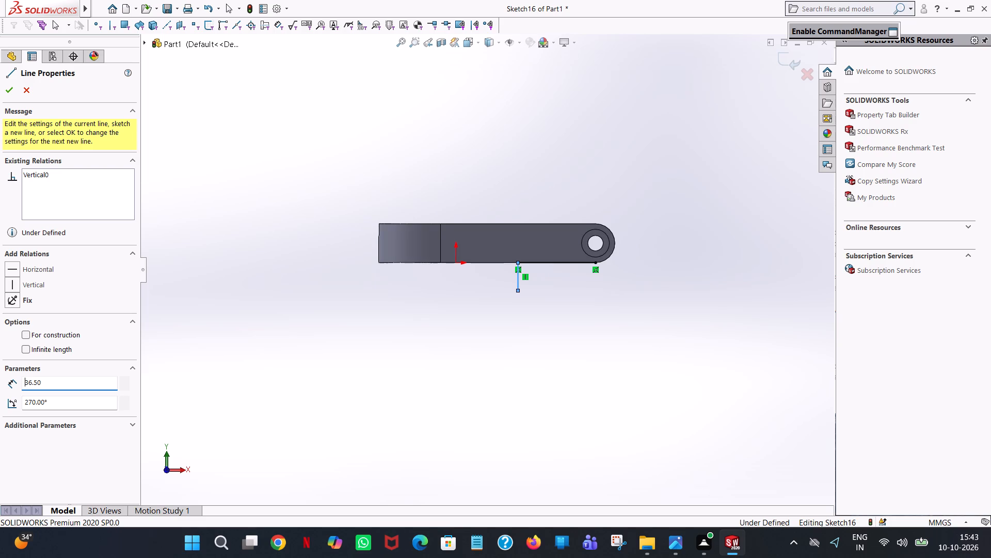
scroll(527, 336, "down", 4)
right_click(527, 336)
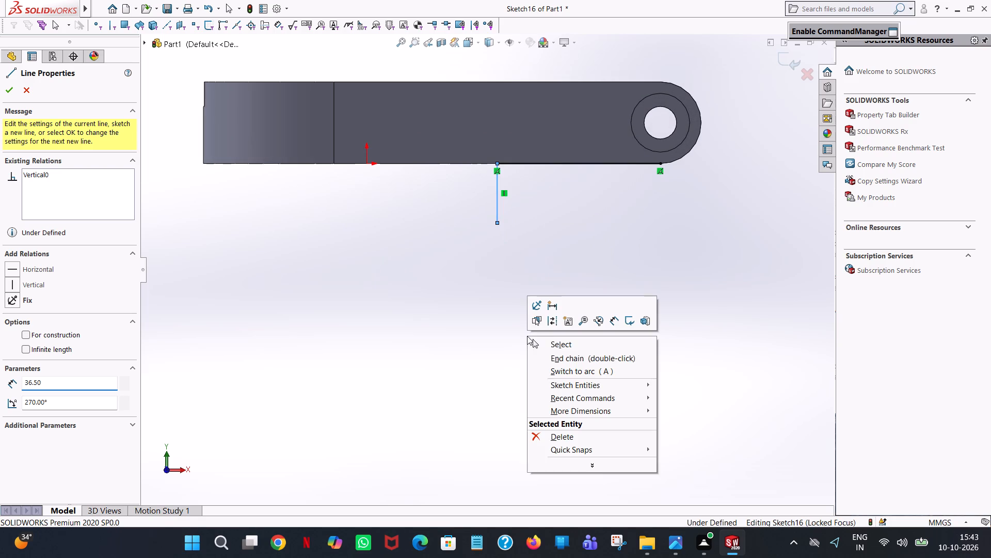
left_click(556, 341)
left_click(500, 208)
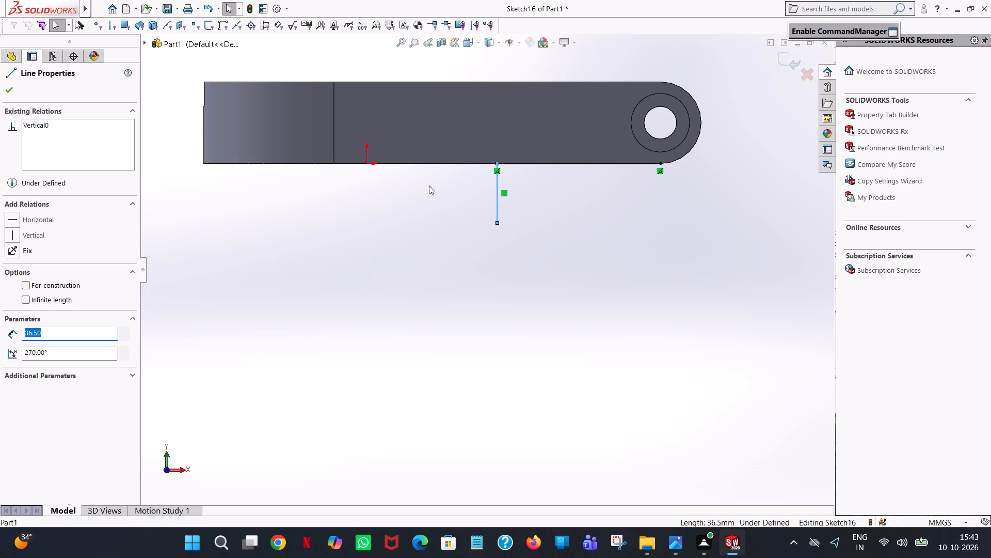
Sketch a circle of 25 mm radius centred on the lower end of the 36.5 mm vertical line.
scroll(429, 185, "up", 1)
scroll(489, 215, "down", 2)
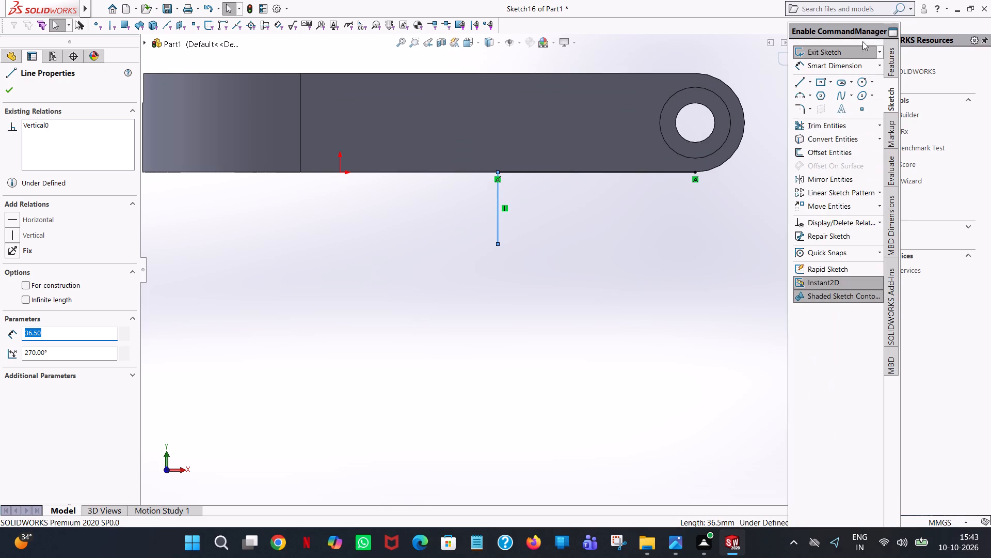
left_click(860, 78)
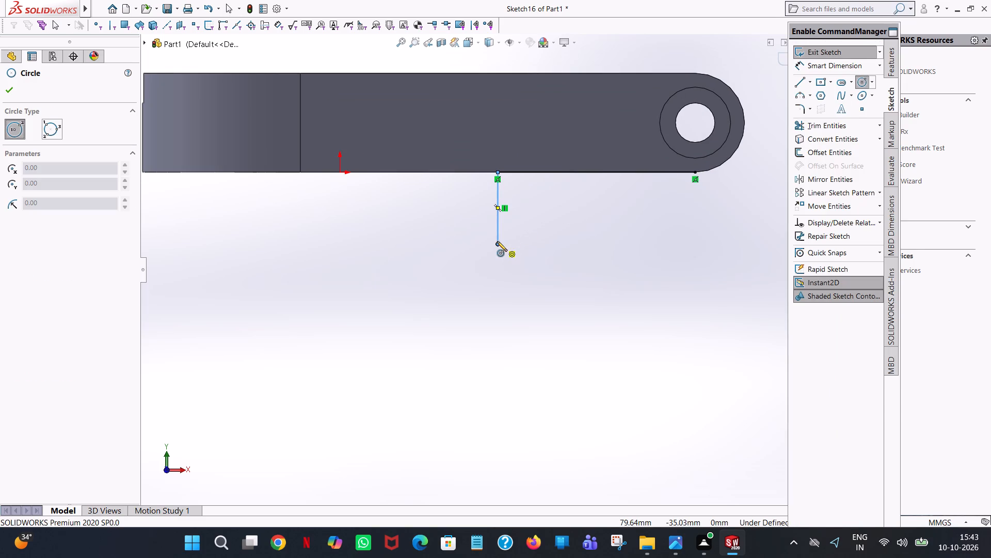
left_click(495, 242)
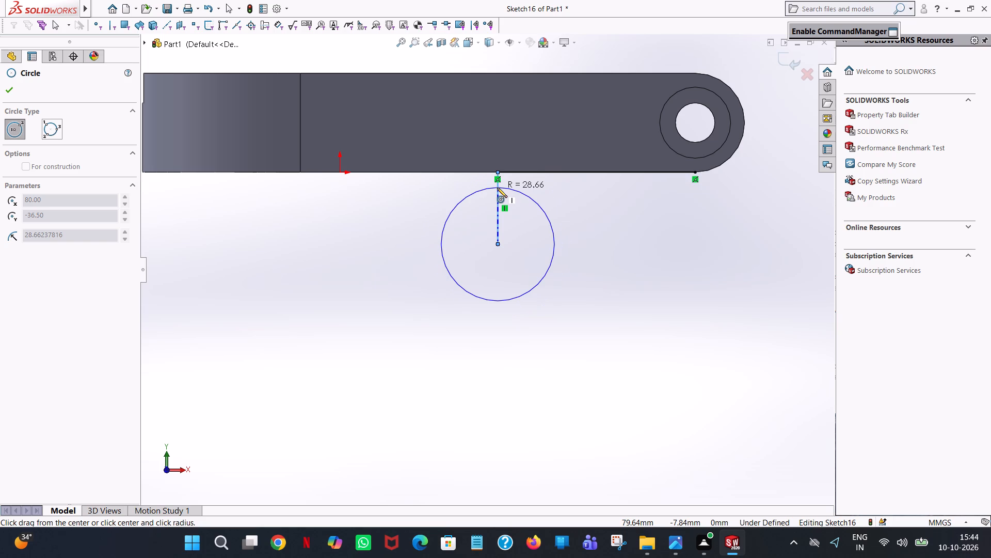
left_click(497, 188)
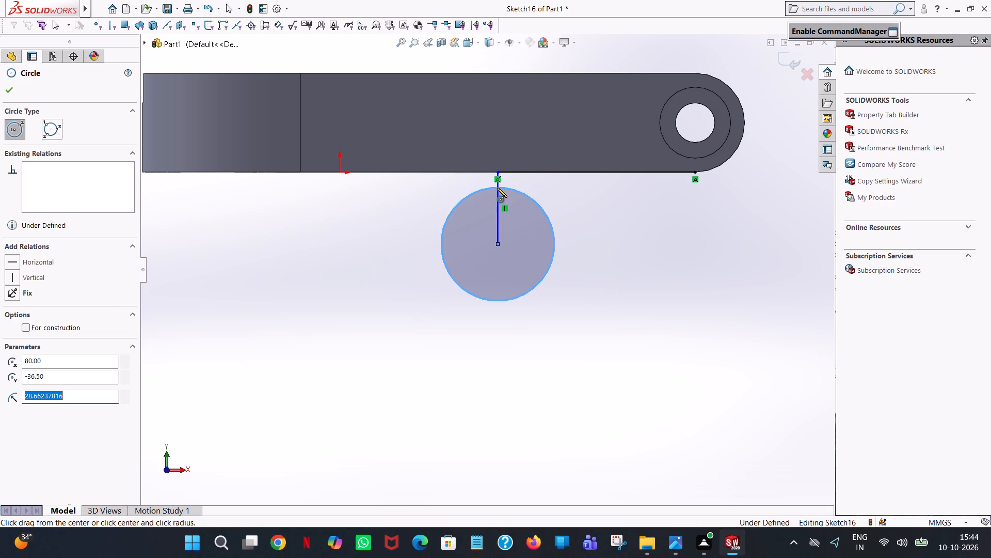
type("25")
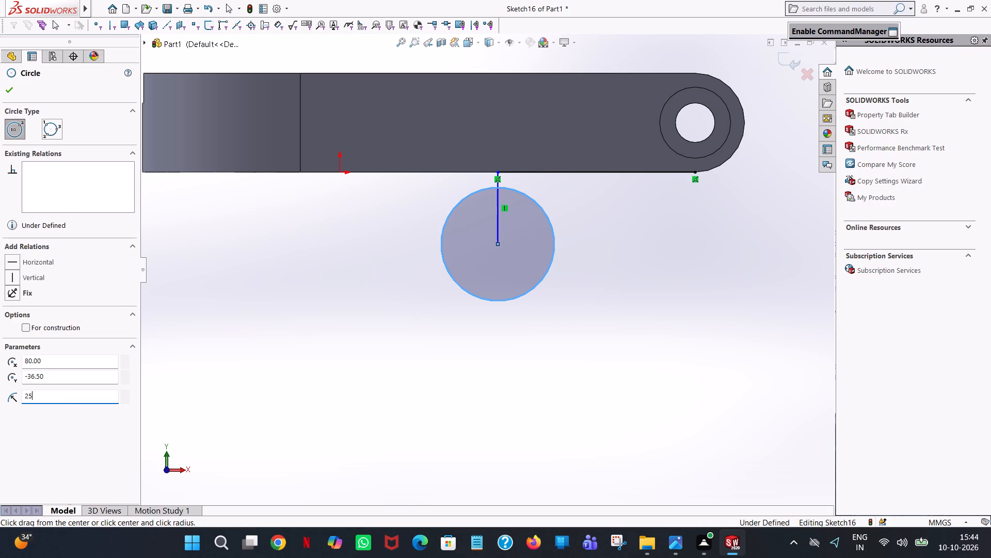
key("Return")
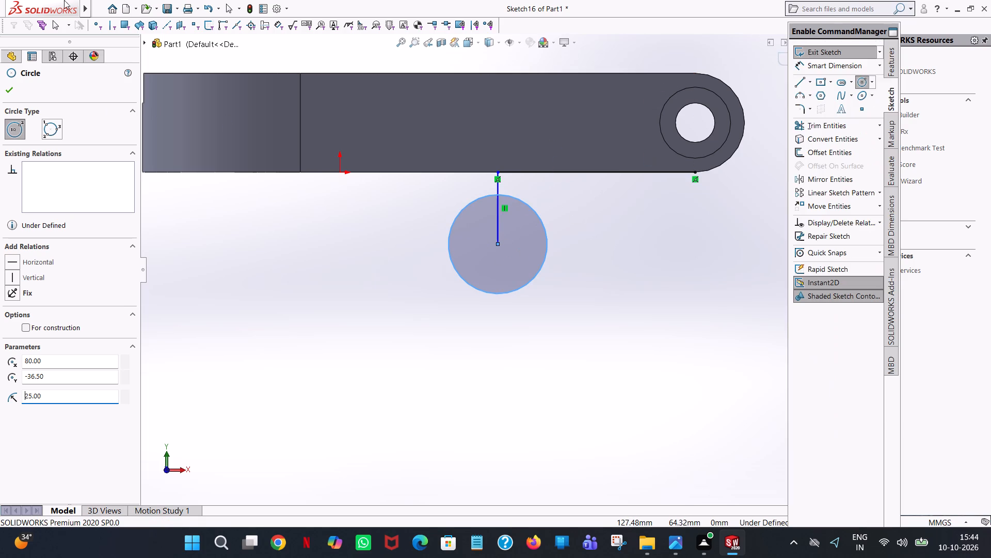
left_click(9, 89)
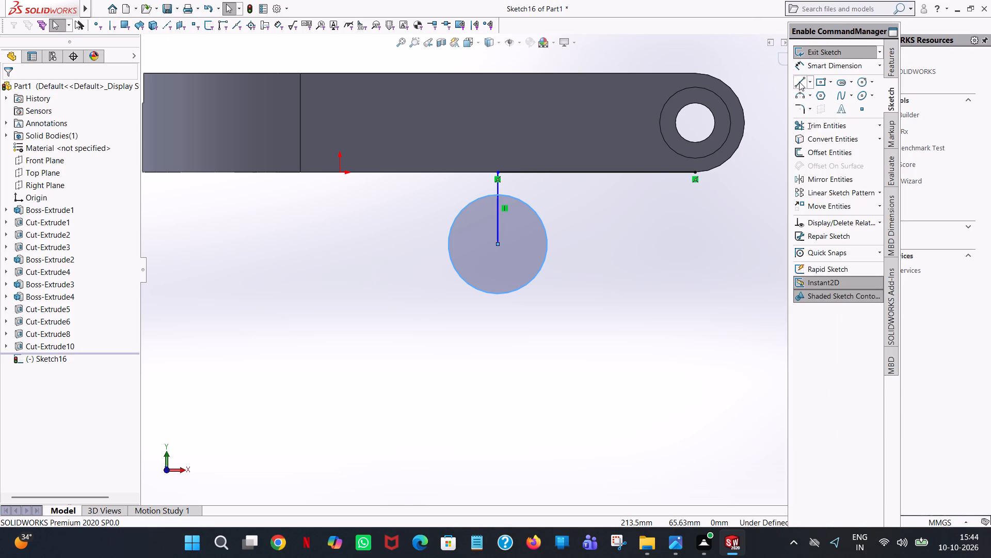
Draw a vertical line from the circle's tip-side quadrant up to the block's bottom edge, 50 mm along it, and 36.5 mm down to the opposite quadrant.
left_click(799, 82)
left_click(546, 244)
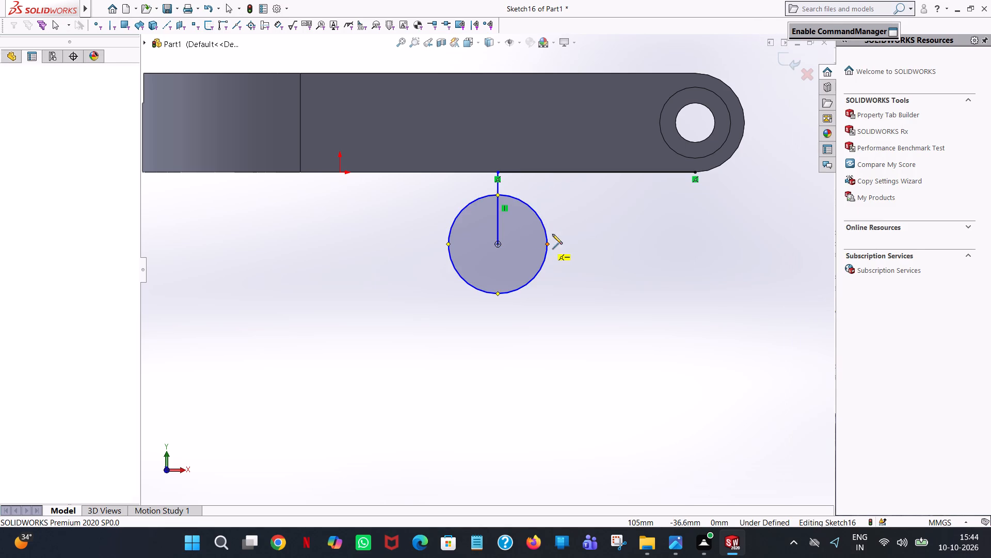
left_click(547, 171)
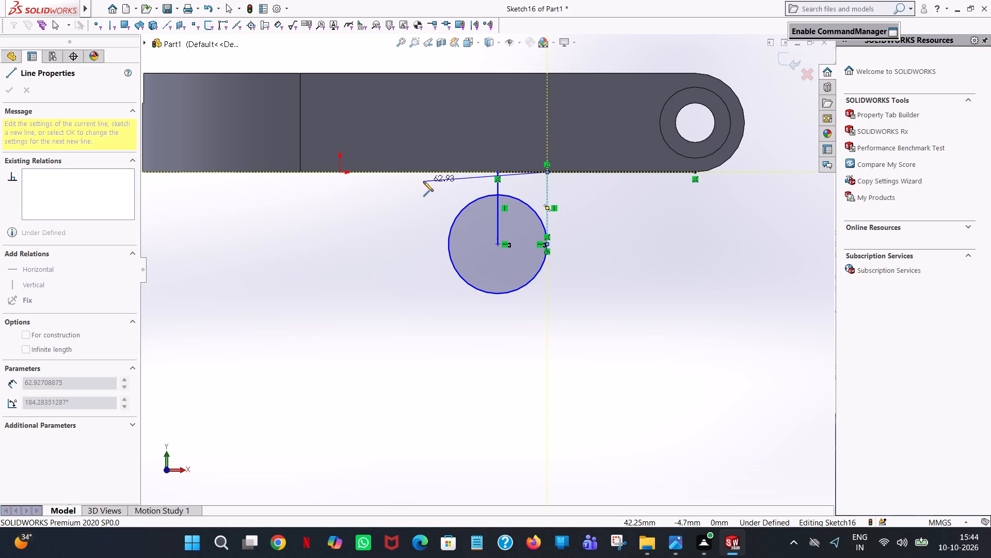
left_click(450, 172)
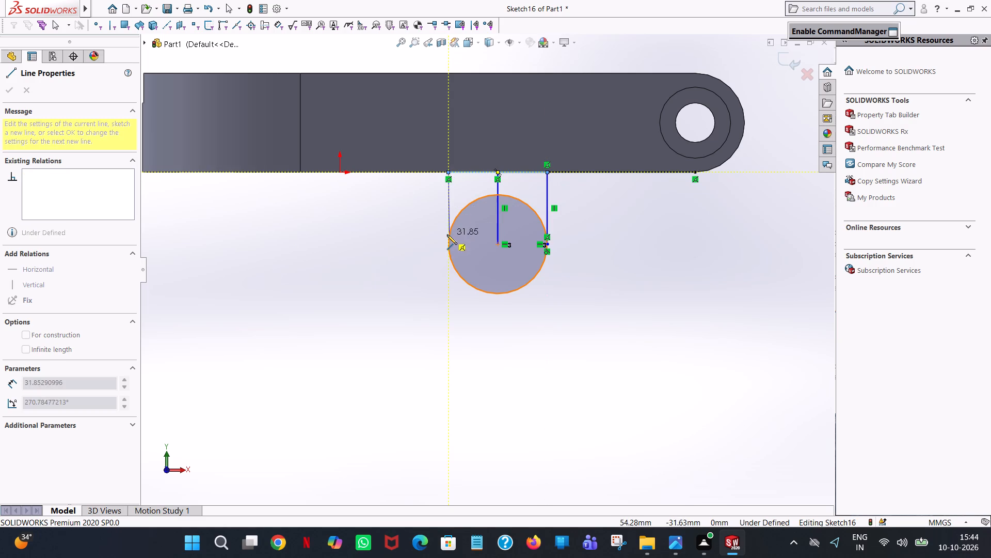
left_click(449, 244)
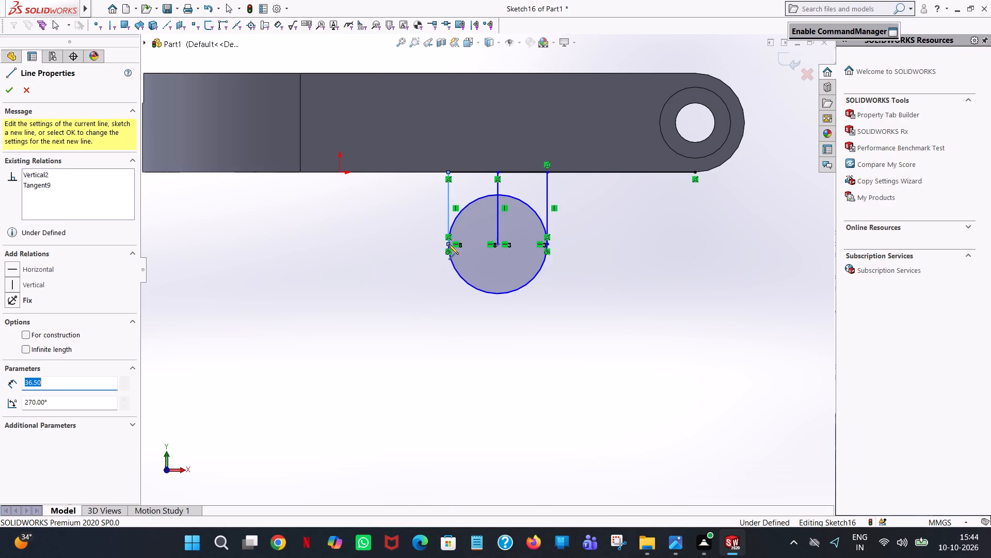
right_click(449, 244)
left_click(461, 252)
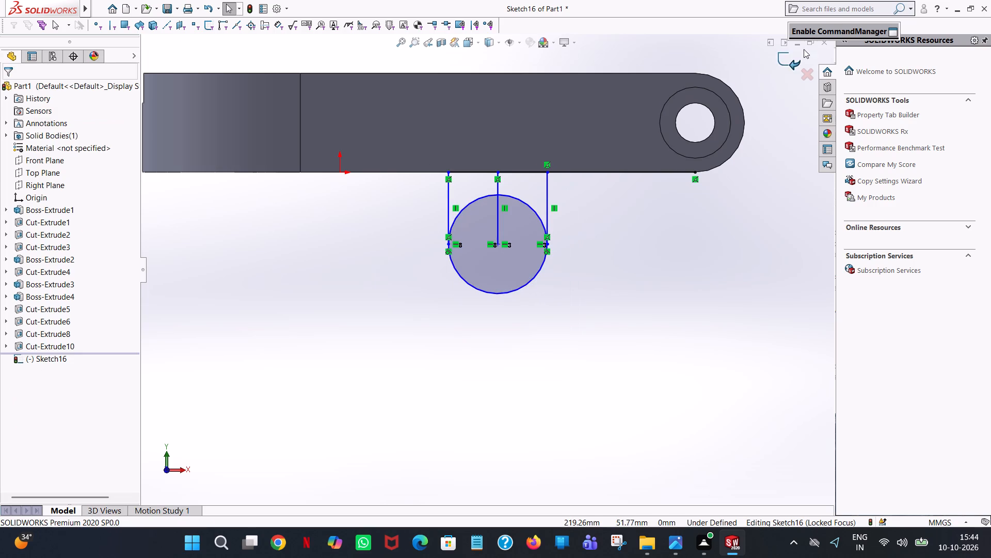
Trim away the centre vertical line and the circle's upper half to leave a closed U-shaped lug profile.
left_click(818, 124)
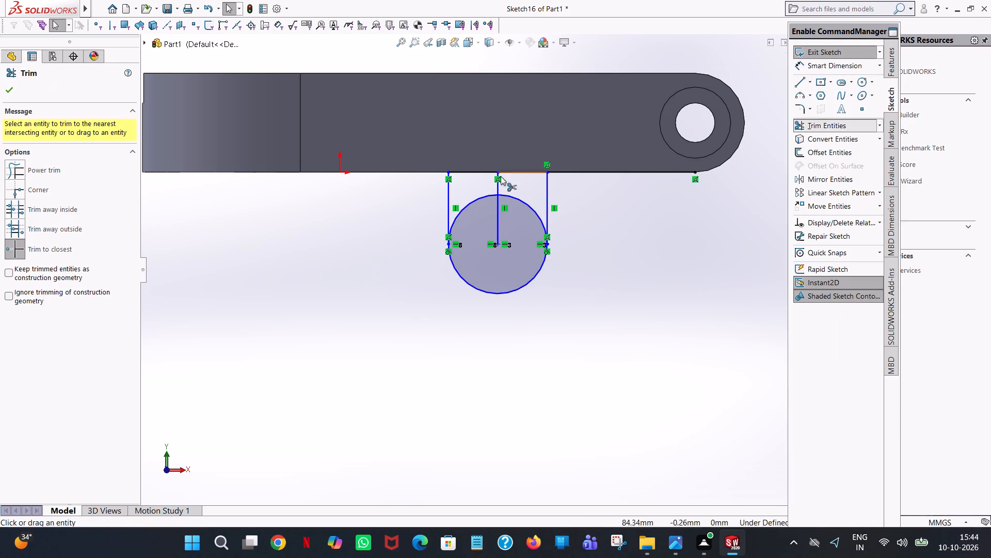
left_click(500, 194)
left_click(495, 207)
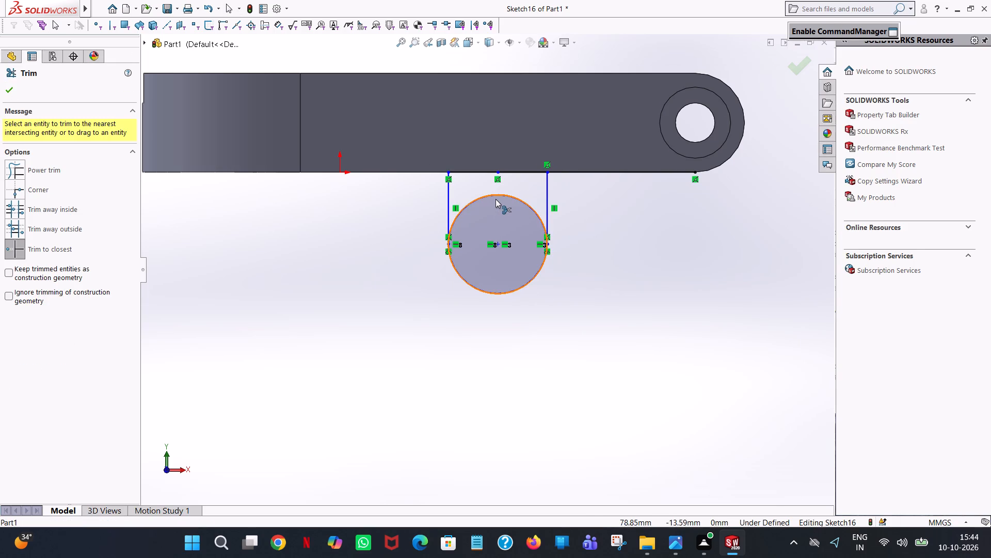
left_click(498, 195)
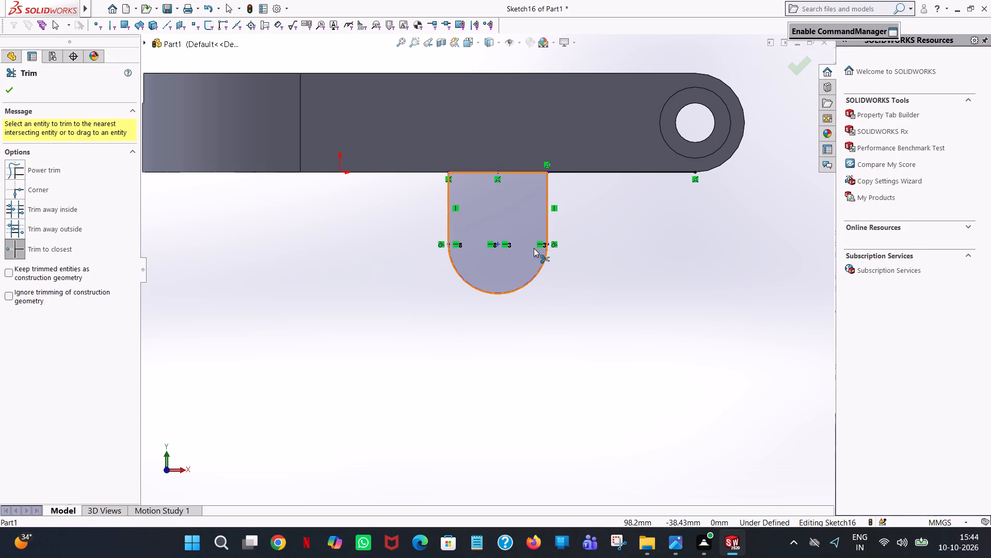
left_click(503, 245)
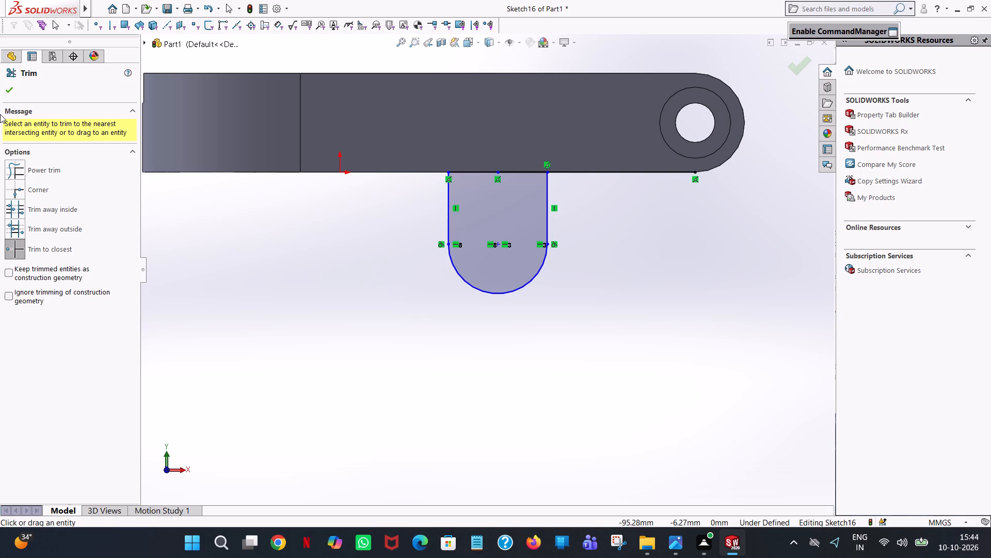
left_click(11, 95)
Extrude the U-shaped profile as a blind boss 30 mm deep, reversed inward beneath the arm.
middle_click_drag(592, 197, 545, 181)
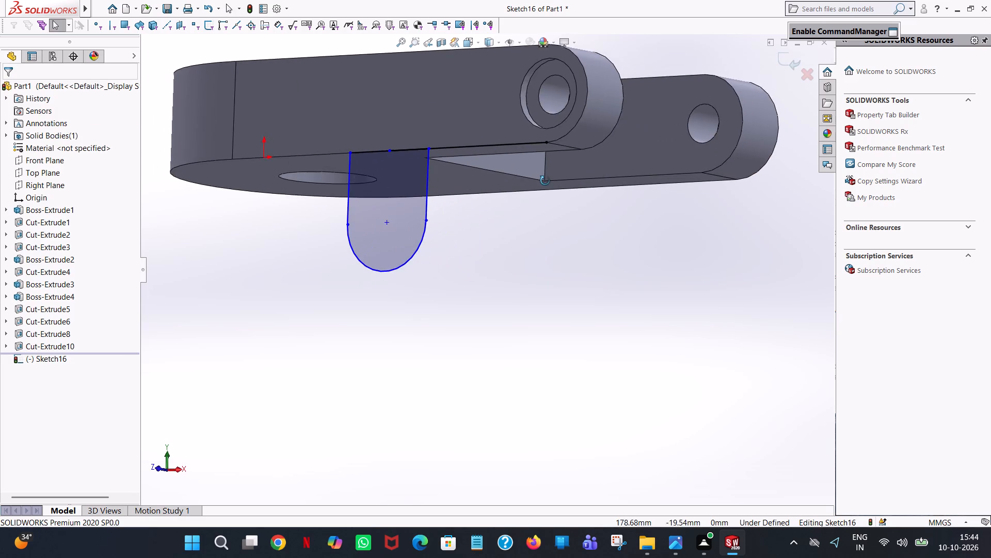
middle_click_drag(545, 181, 508, 231)
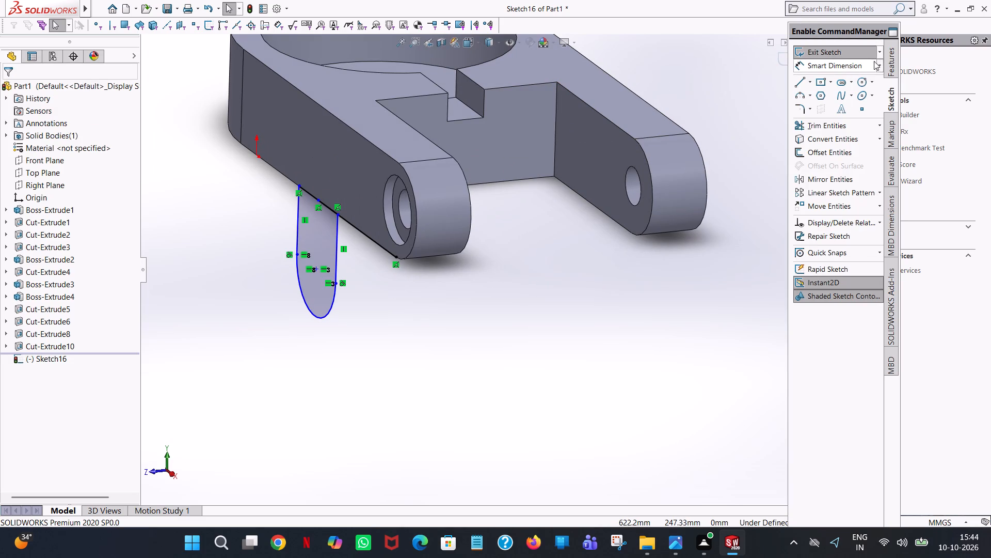
left_click(885, 58)
left_click(845, 53)
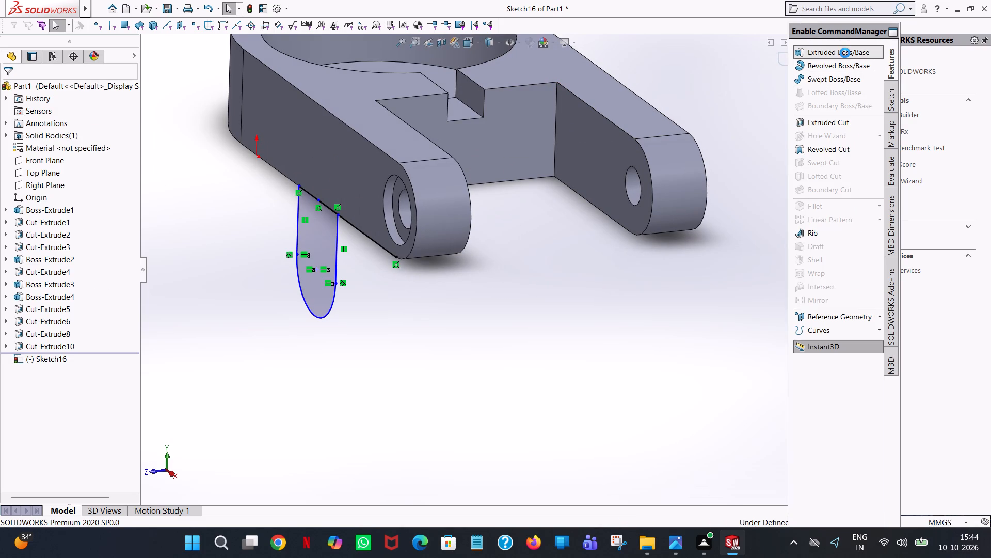
left_click(319, 244)
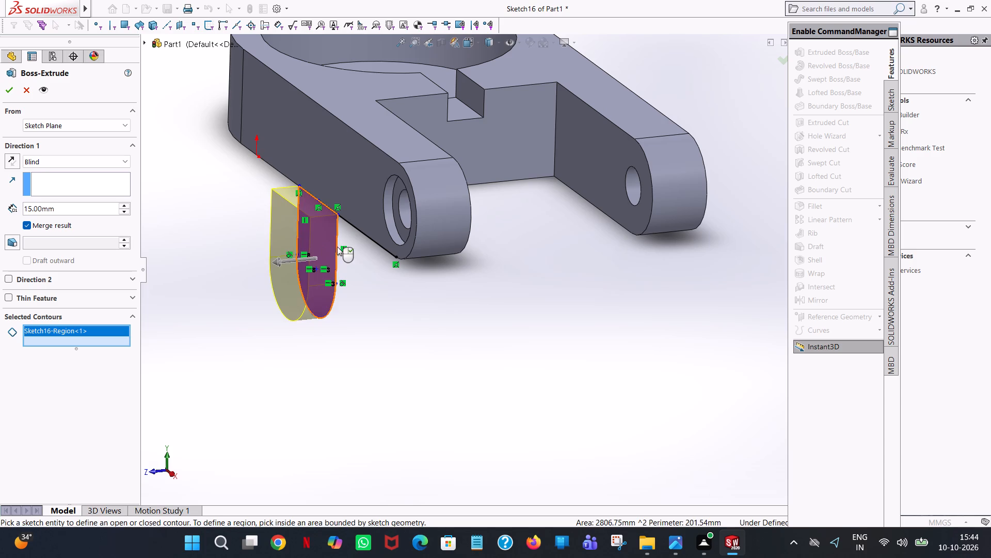
left_click(10, 166)
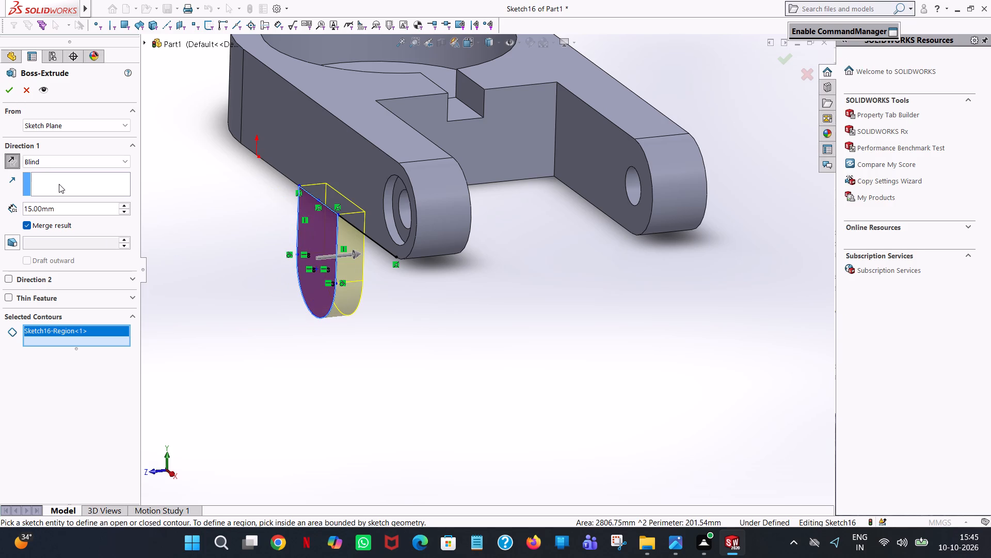
double_click(73, 208)
type("30")
key("Return")
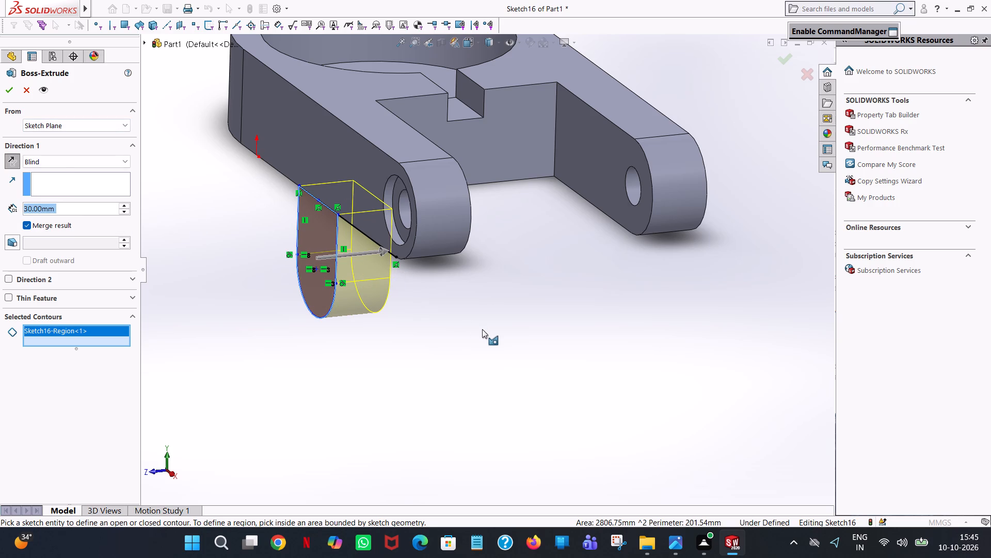
scroll(482, 329, "up", 1)
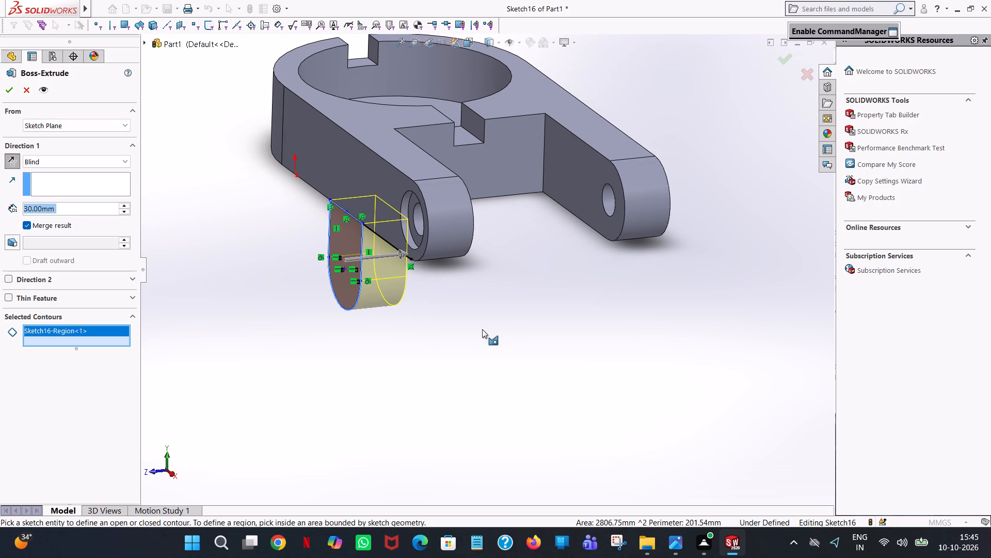
middle_click_drag(512, 249, 486, 187)
scroll(486, 187, "up", 1)
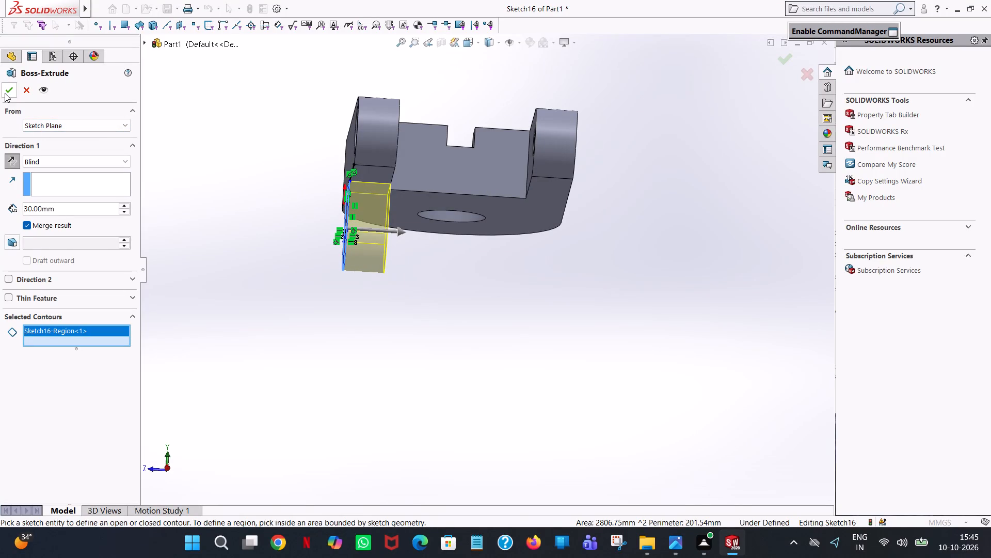
left_click(5, 93)
left_click(282, 141)
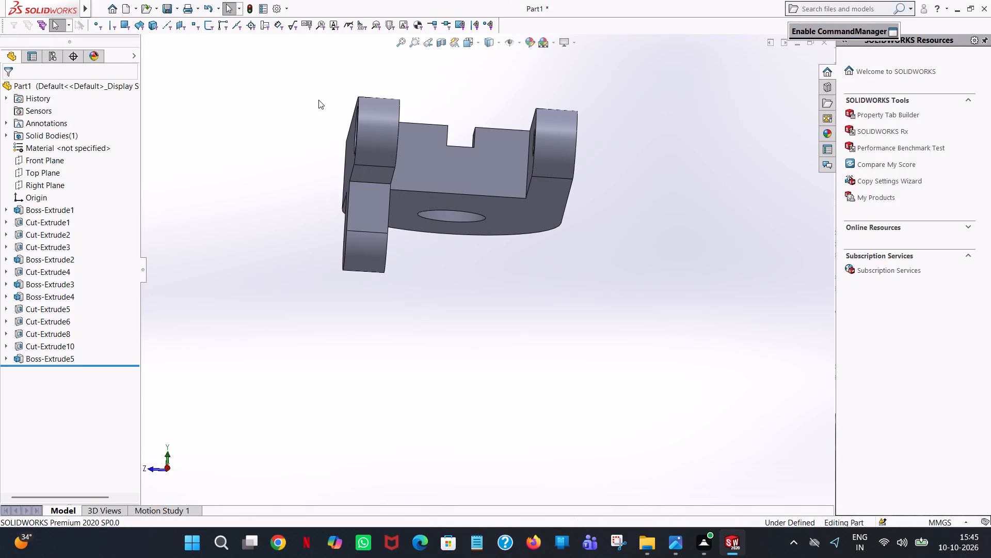
On the outer side face of the arm and lug, sketch an 18 mm radius circle concentric with the lug's rounded end.
middle_click_drag(326, 110, 344, 127)
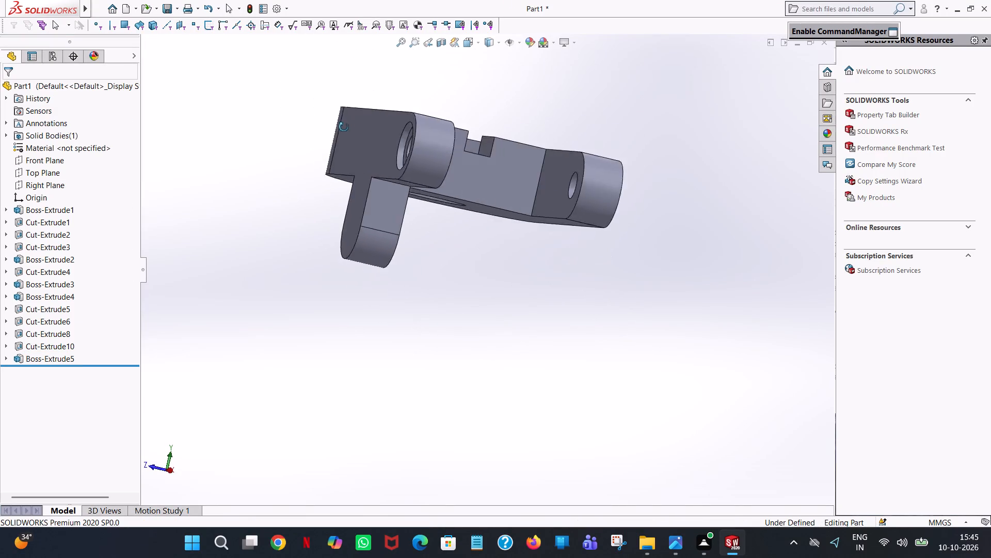
middle_click_drag(344, 127, 278, 208)
scroll(354, 174, "up", 1)
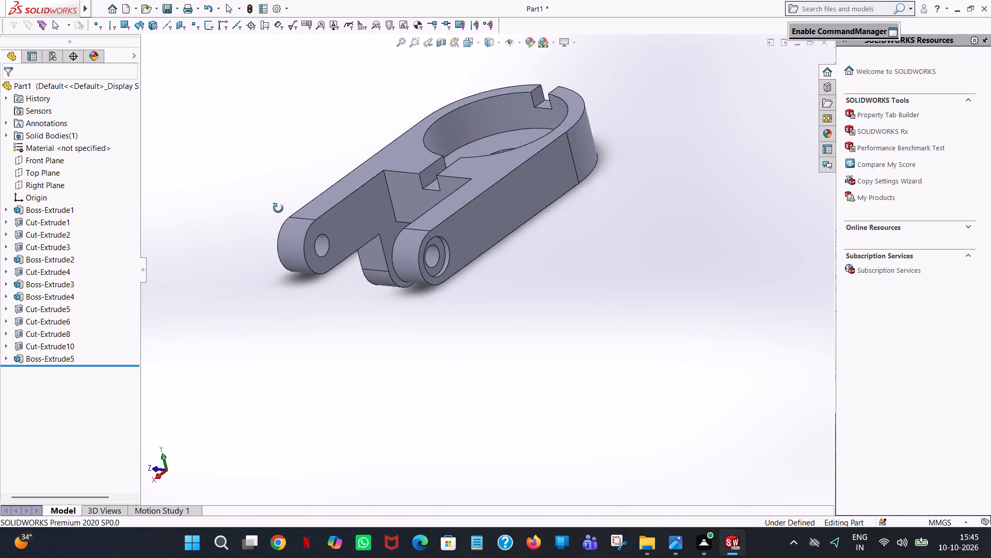
middle_click_drag(278, 208, 331, 272)
scroll(287, 259, "down", 1)
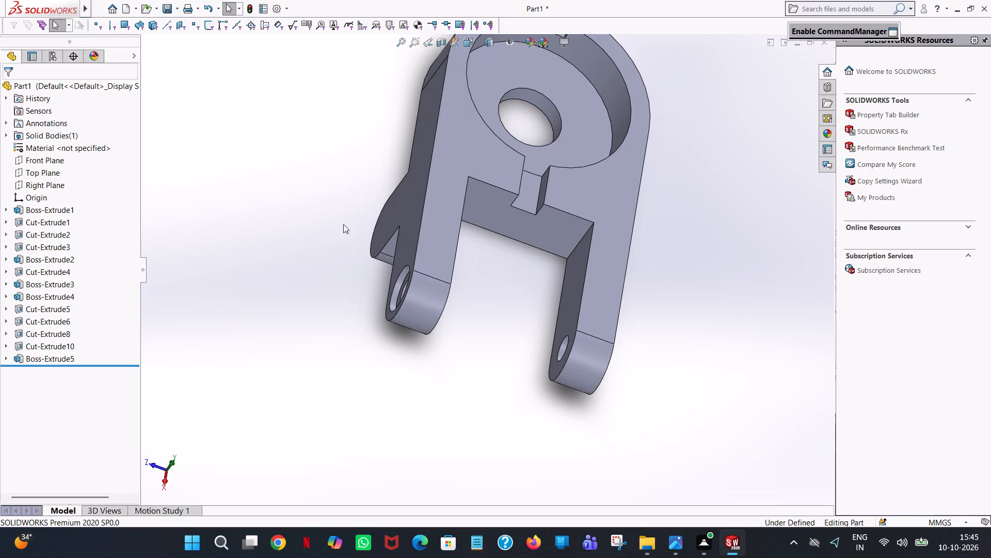
middle_click_drag(348, 230, 404, 289)
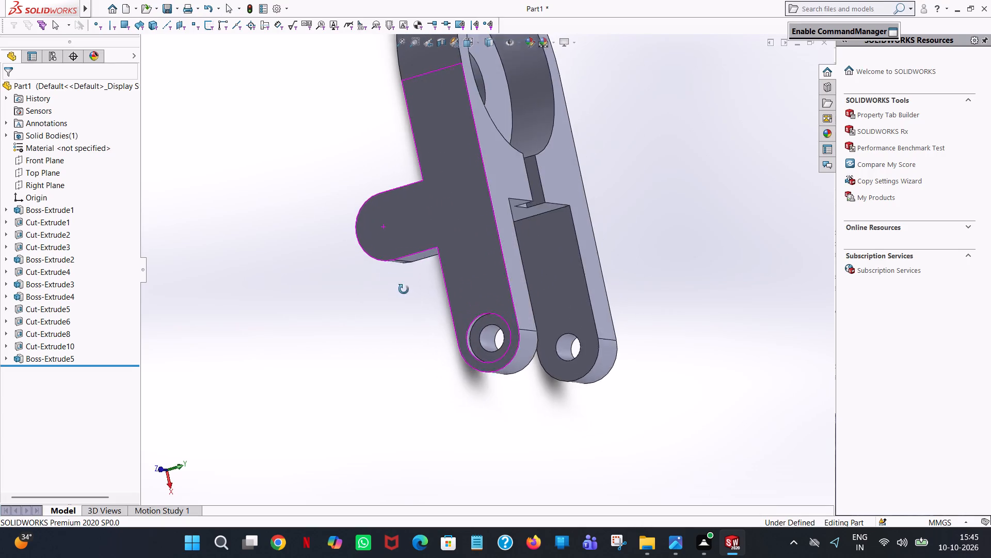
middle_click_drag(404, 289, 414, 318)
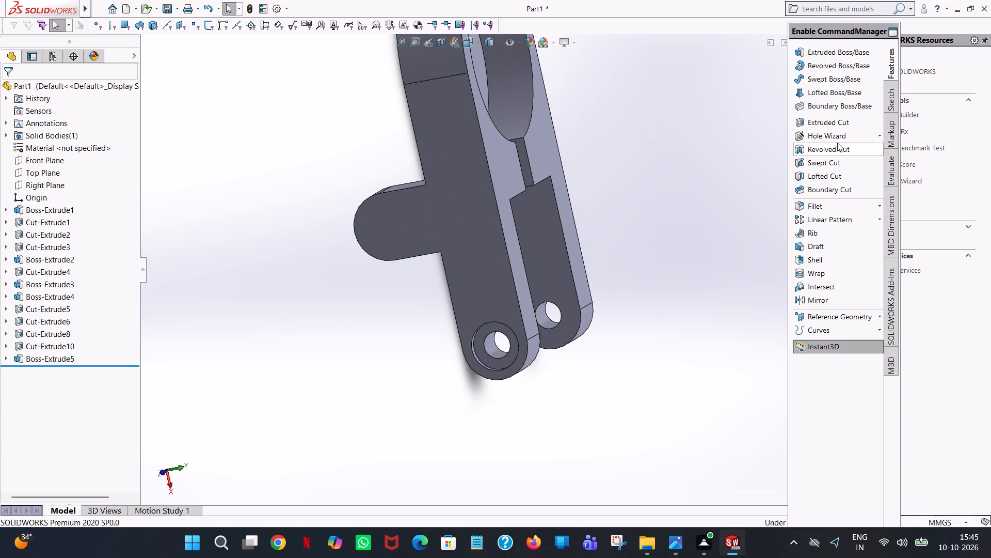
left_click(835, 121)
left_click(418, 208)
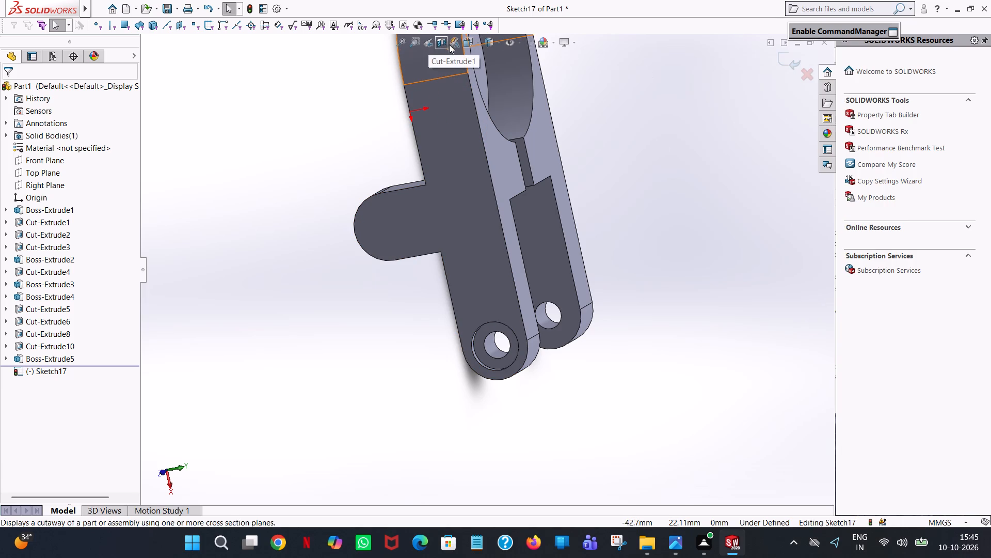
left_click(477, 39)
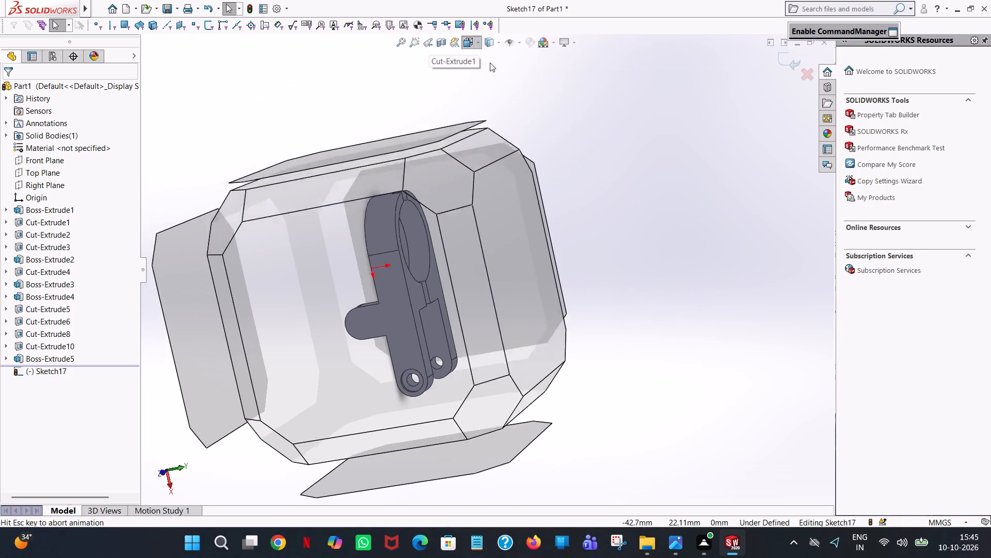
left_click(528, 98)
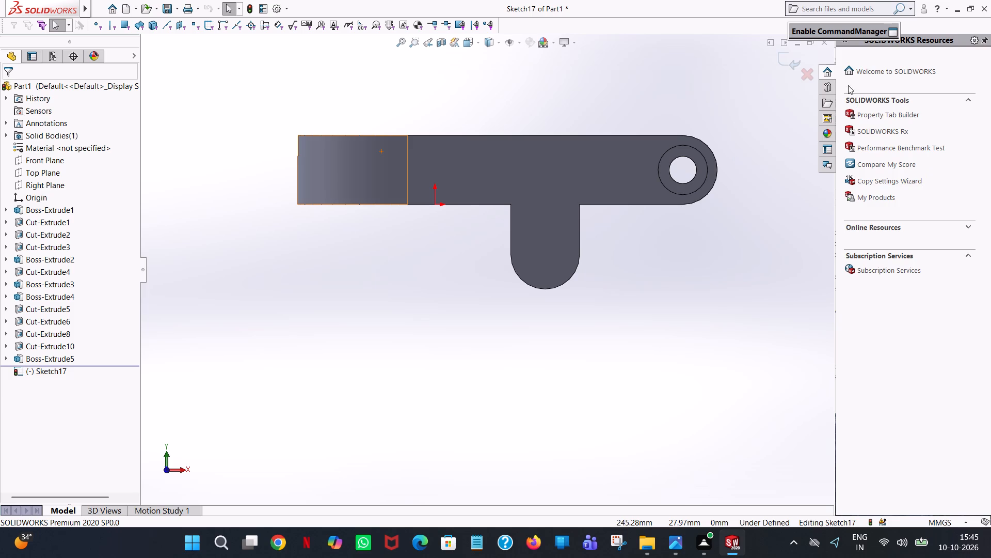
left_click(864, 80)
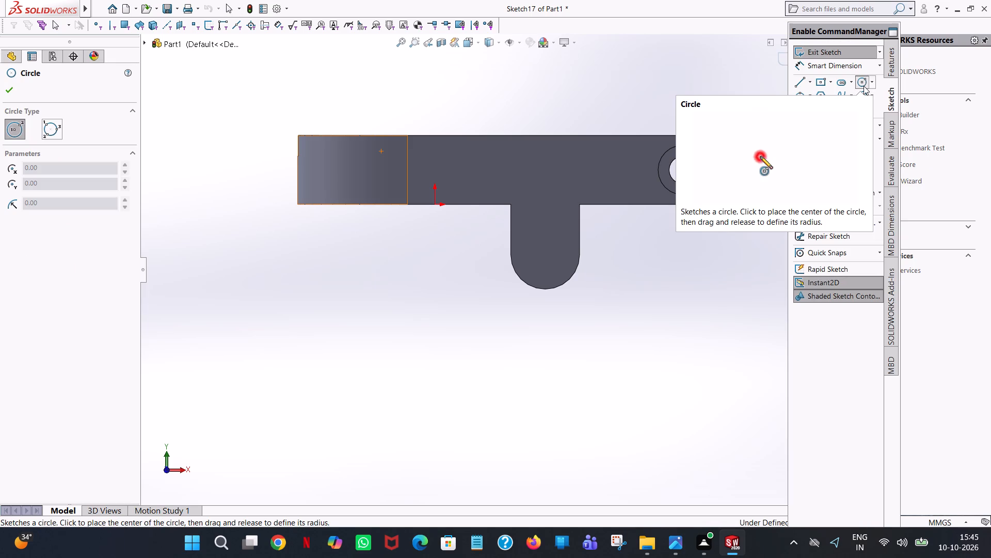
scroll(552, 291, "down", 3)
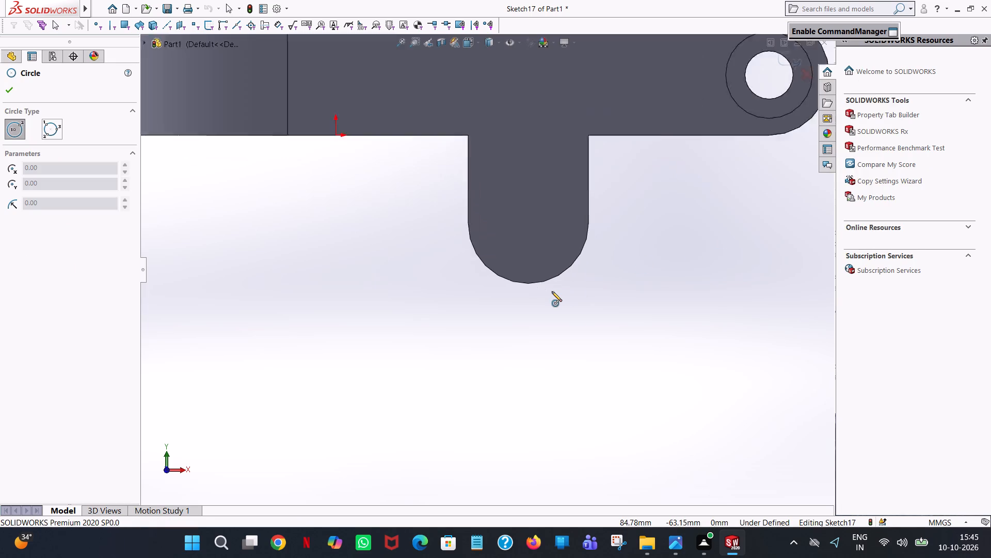
scroll(552, 291, "down", 2)
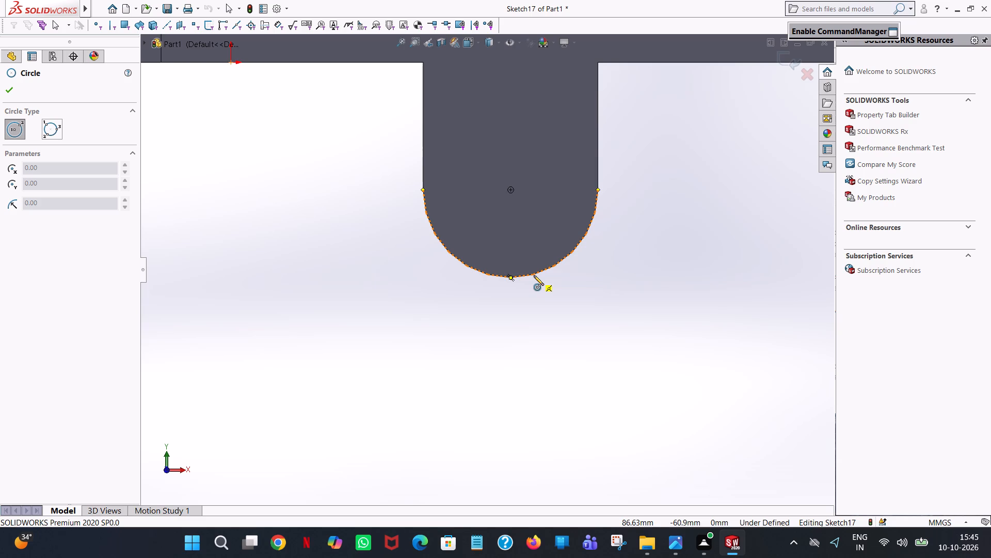
left_click(513, 191)
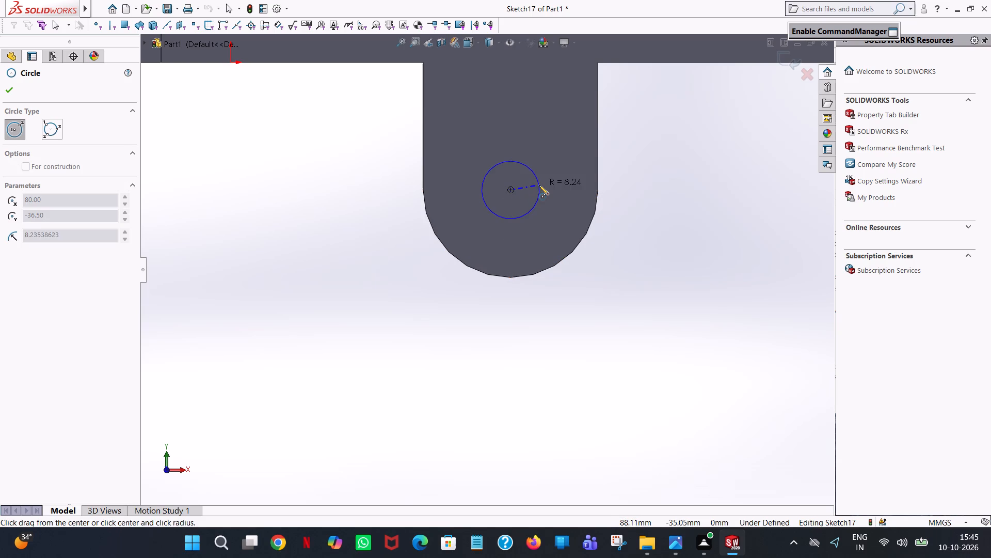
left_click(566, 178)
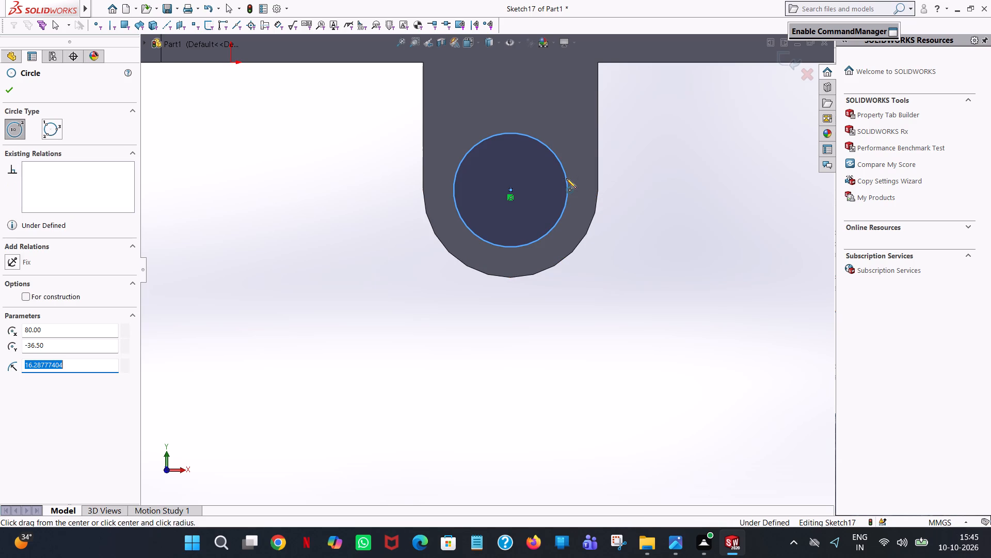
type("36/2")
key("Return")
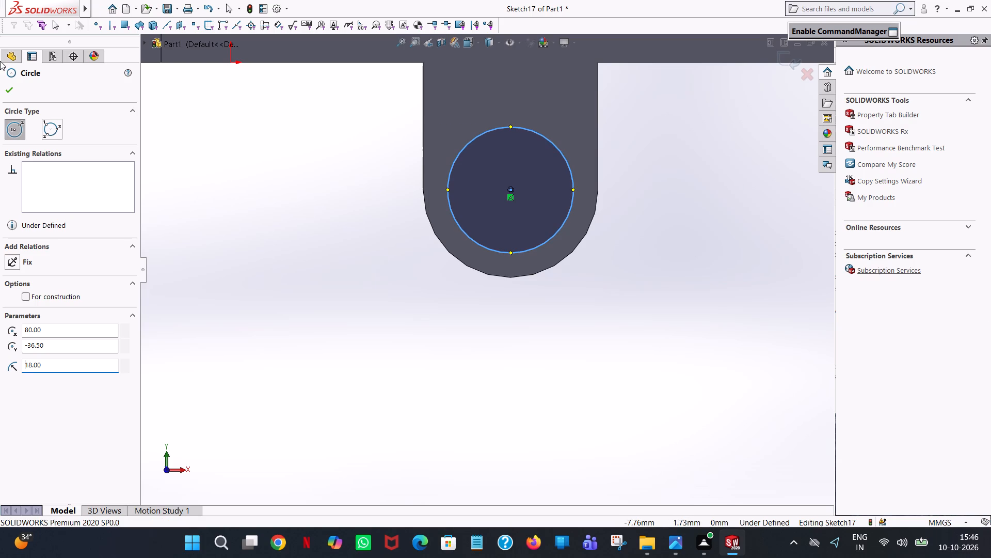
left_click(7, 86)
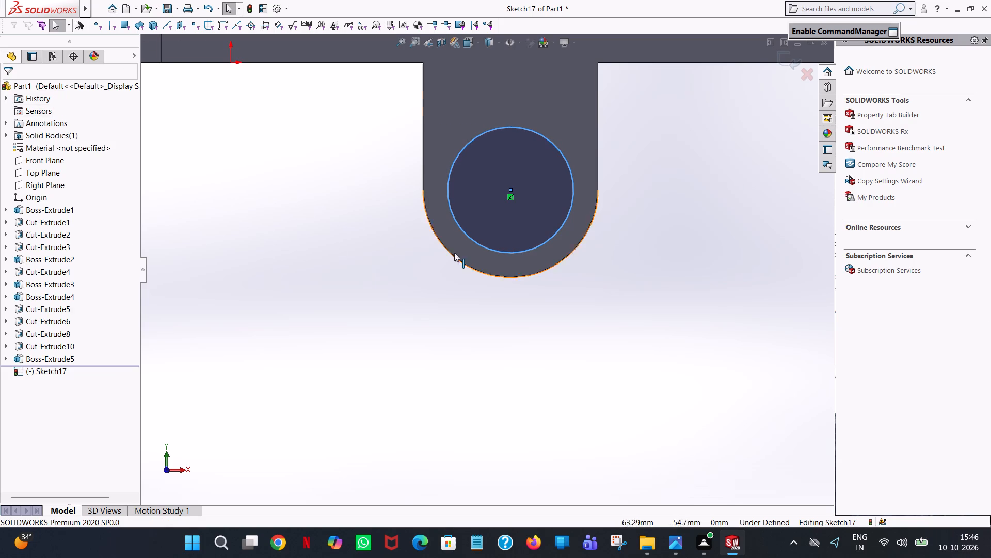
Cut the circle into the lug as a blind extruded cut 5 mm deep.
middle_click_drag(625, 227, 557, 264)
scroll(557, 264, "up", 1)
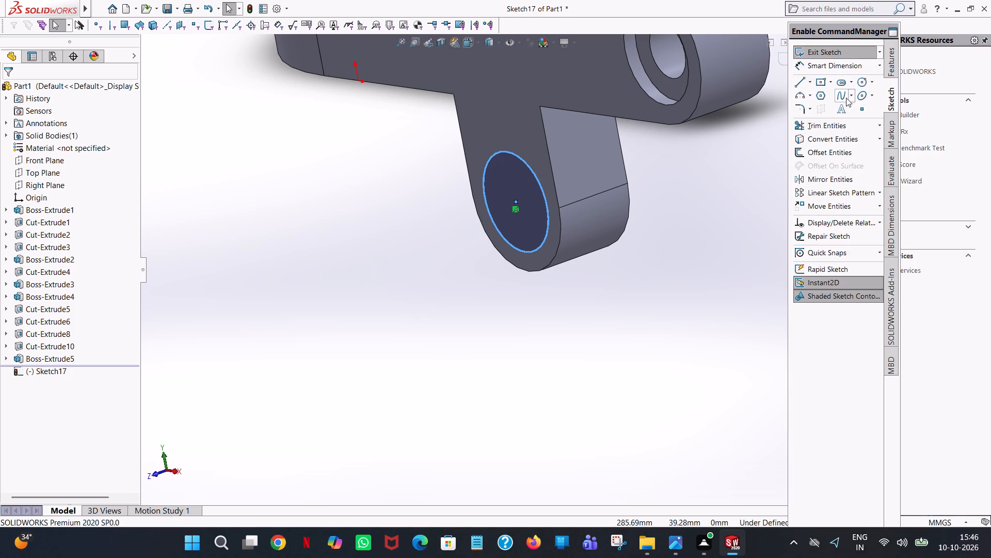
left_click(892, 60)
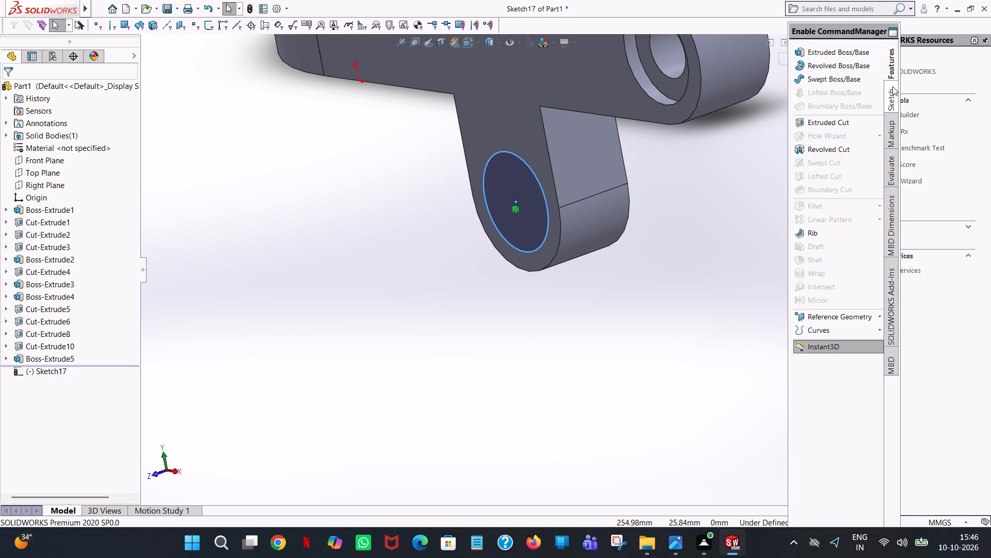
left_click(845, 127)
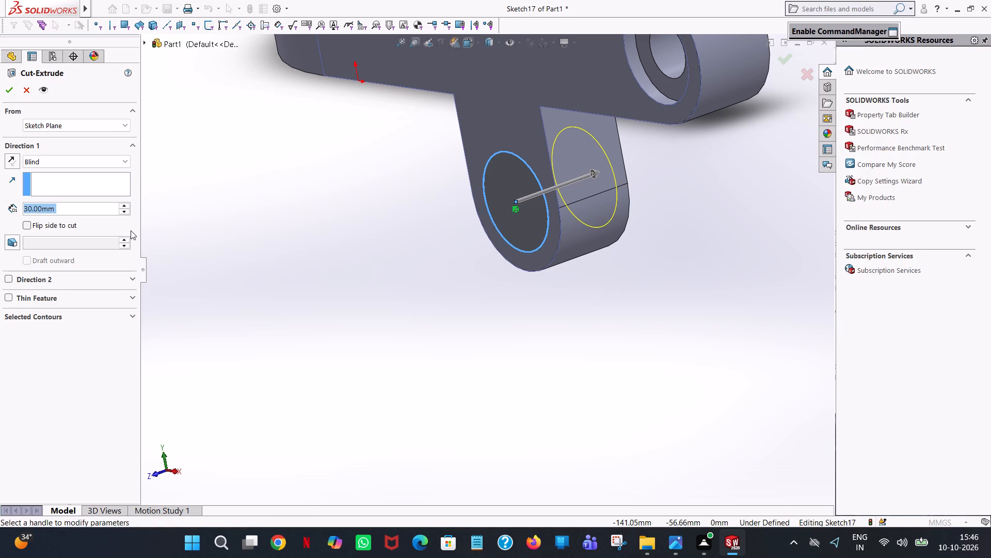
key("5")
left_click(259, 208)
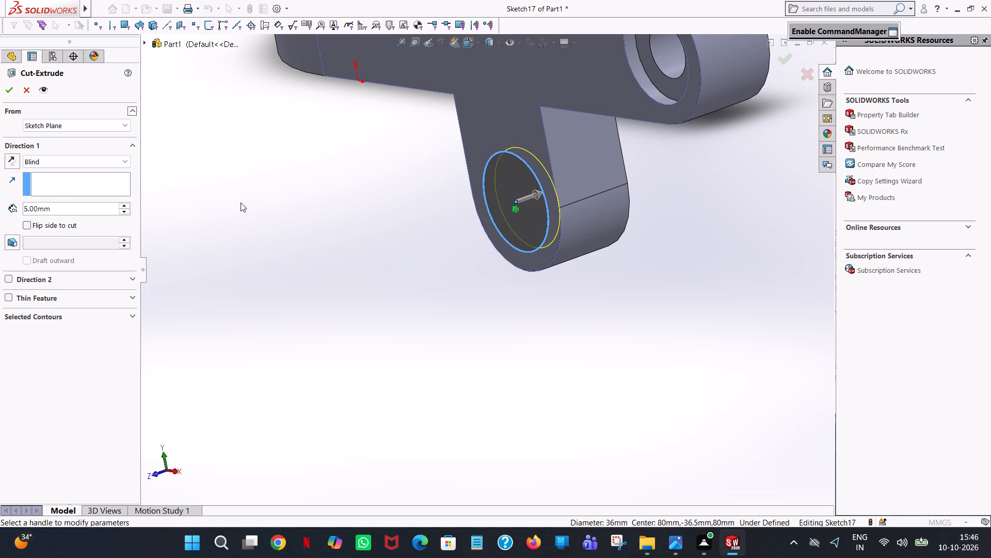
left_click(5, 94)
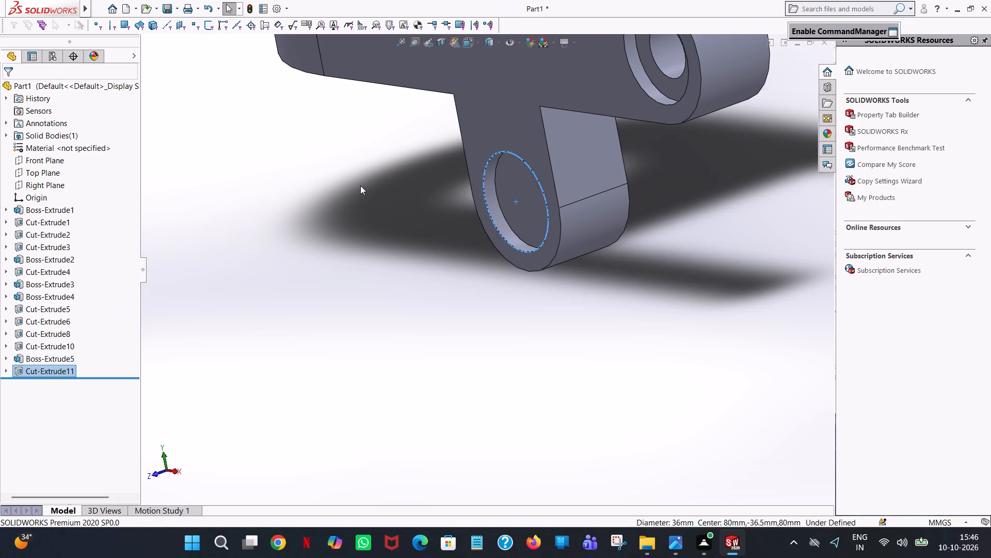
left_click(360, 185)
Mirror the lug boss and its circular recess about the Front Plane onto the opposite arm.
scroll(372, 184, "up", 3)
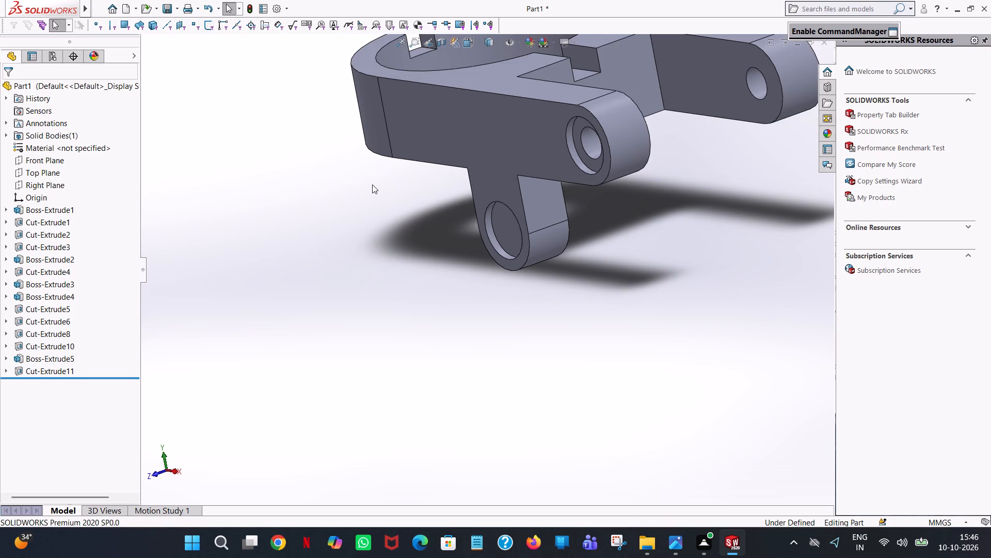
scroll(372, 184, "up", 2)
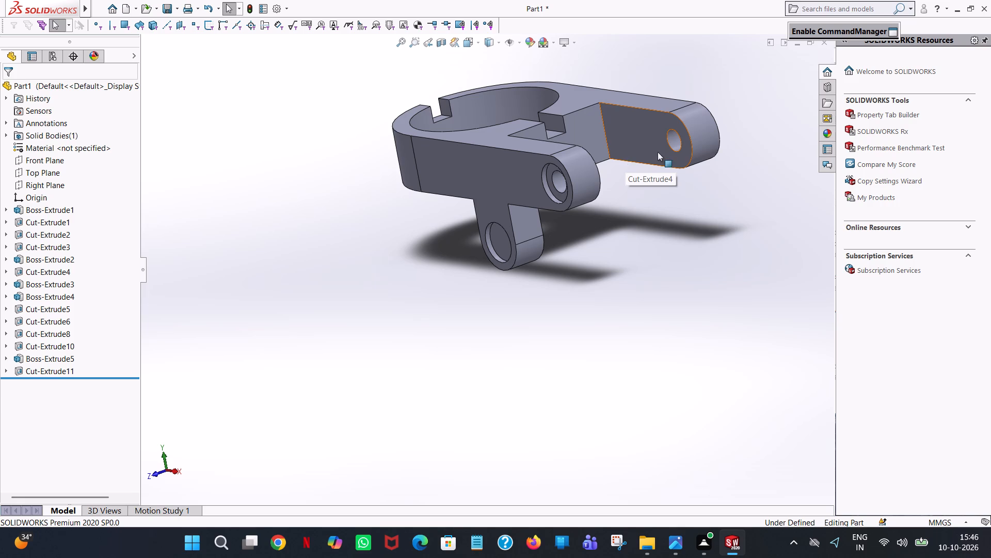
middle_click_drag(689, 93, 642, 91)
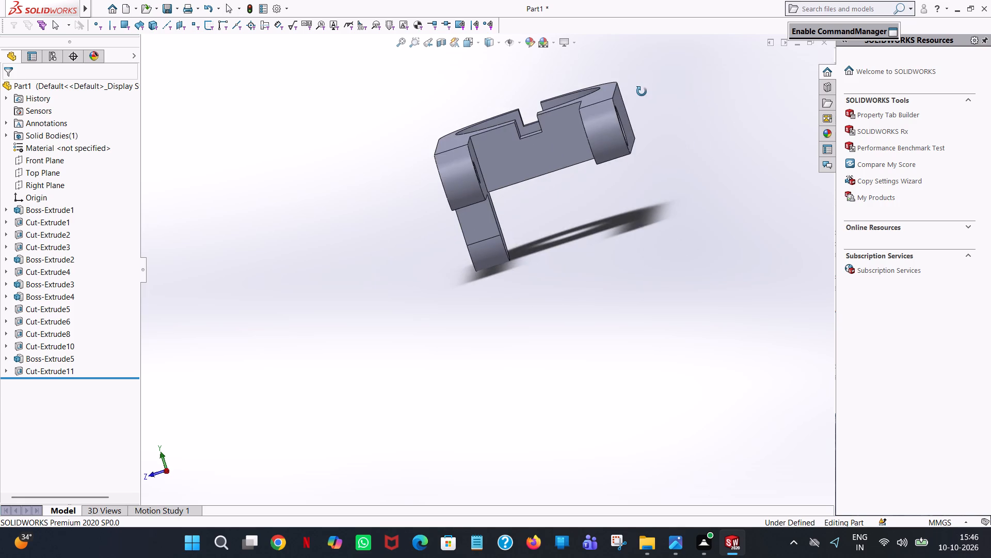
middle_click_drag(642, 91, 685, 170)
scroll(686, 171, "up", 1)
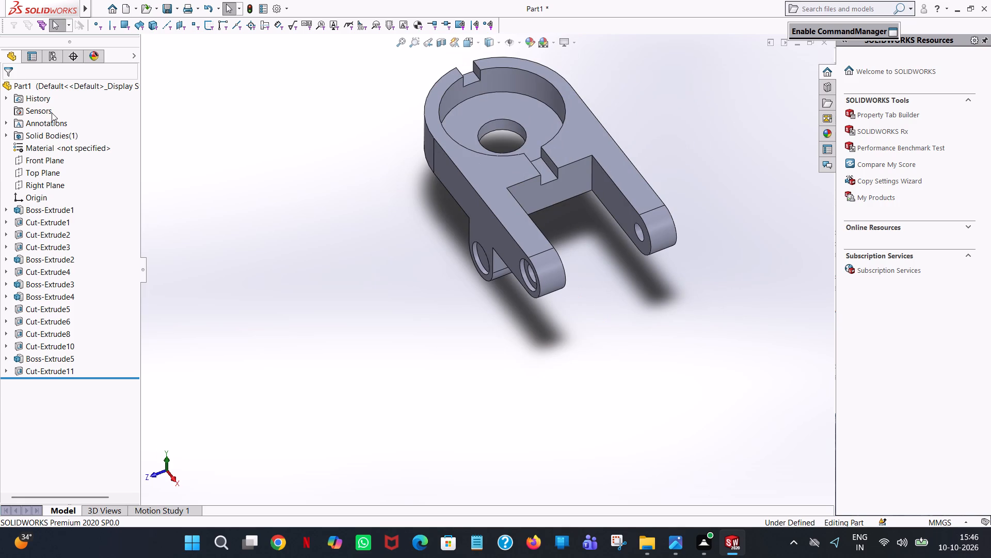
left_click(51, 166)
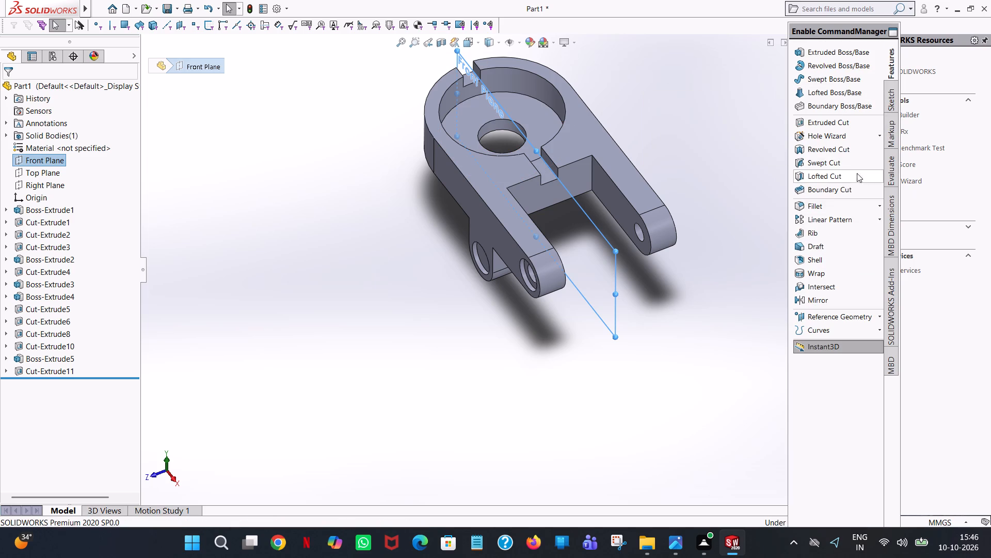
scroll(857, 156, "down", 3)
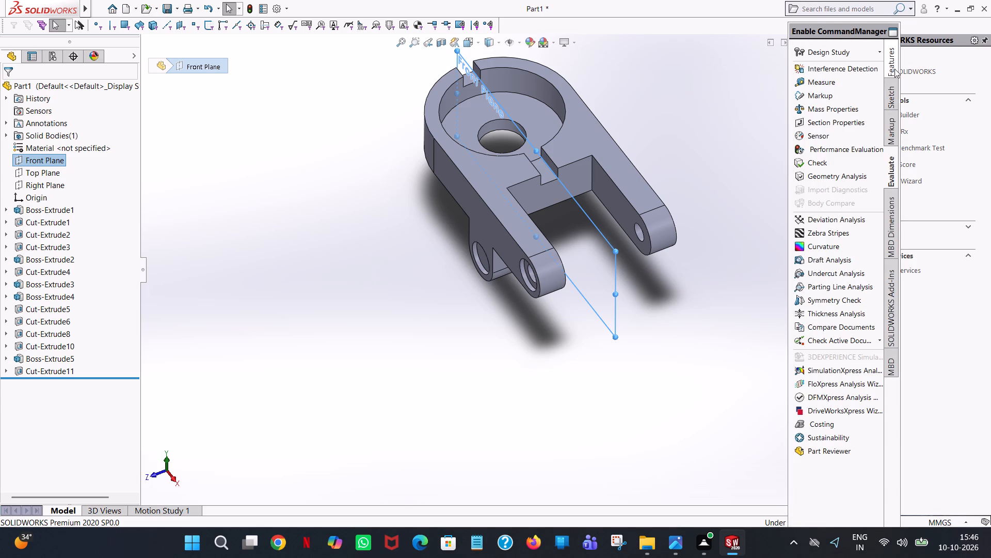
left_click(892, 64)
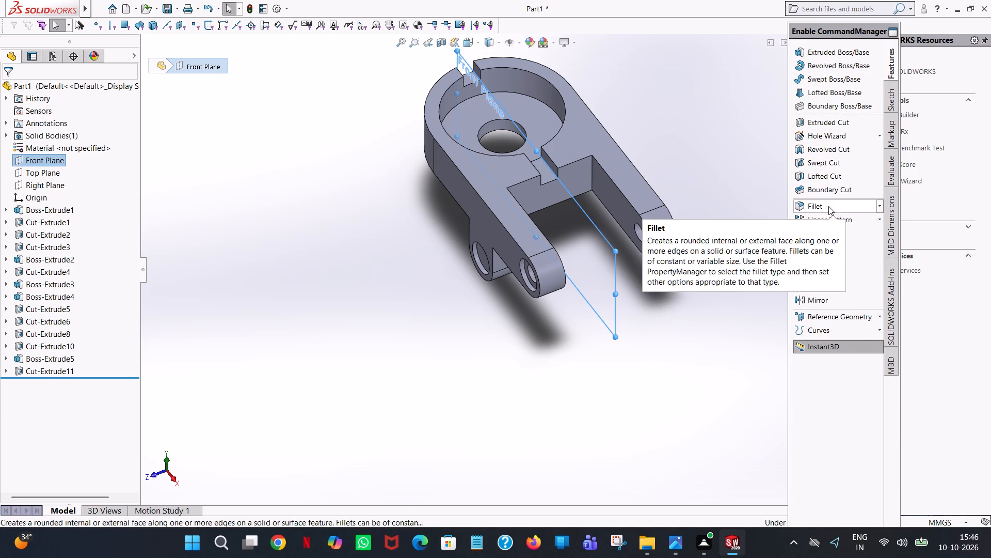
left_click(846, 301)
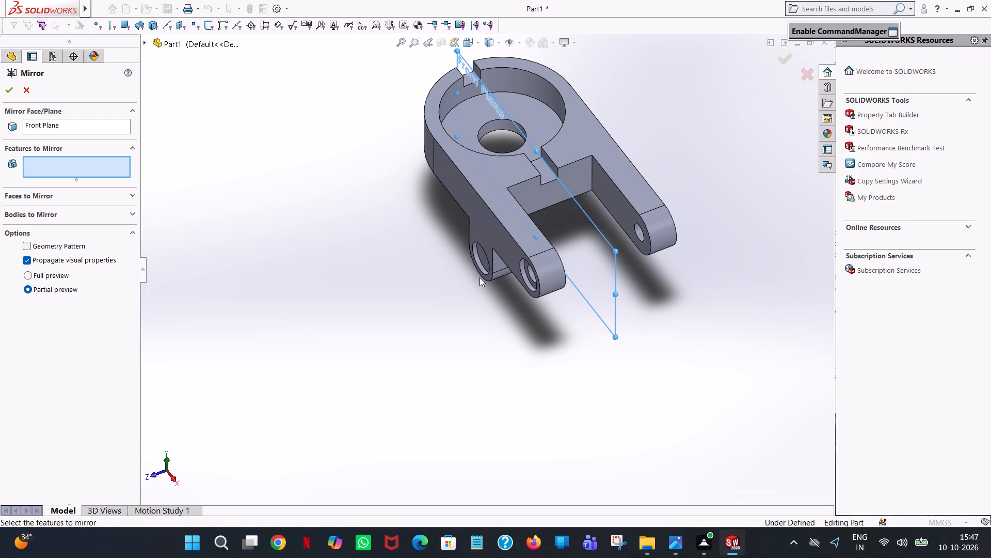
middle_click_drag(479, 277, 498, 237)
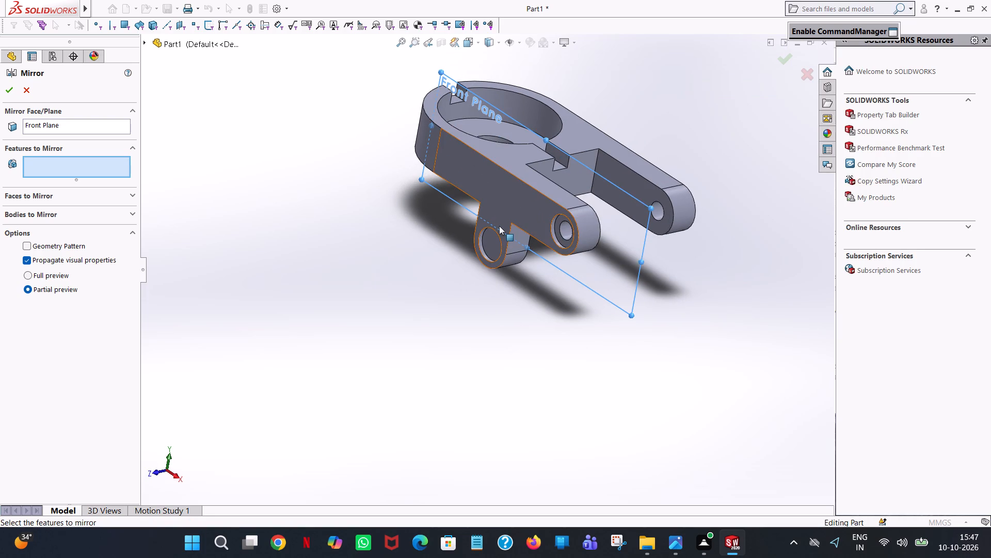
left_click(517, 246)
scroll(512, 257, "up", 1)
middle_click_drag(512, 257, 474, 258)
scroll(395, 202, "up", 1)
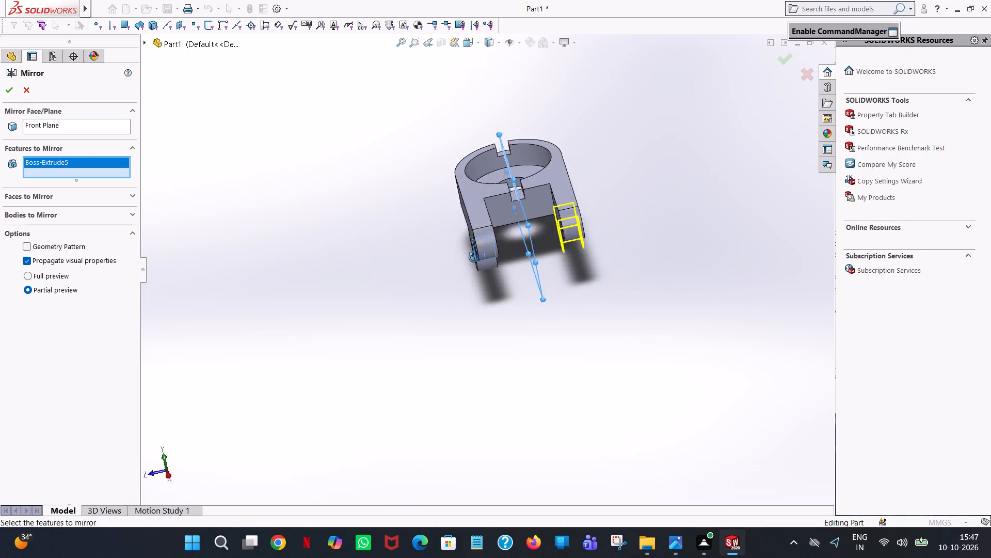
middle_click_drag(474, 258, 514, 226)
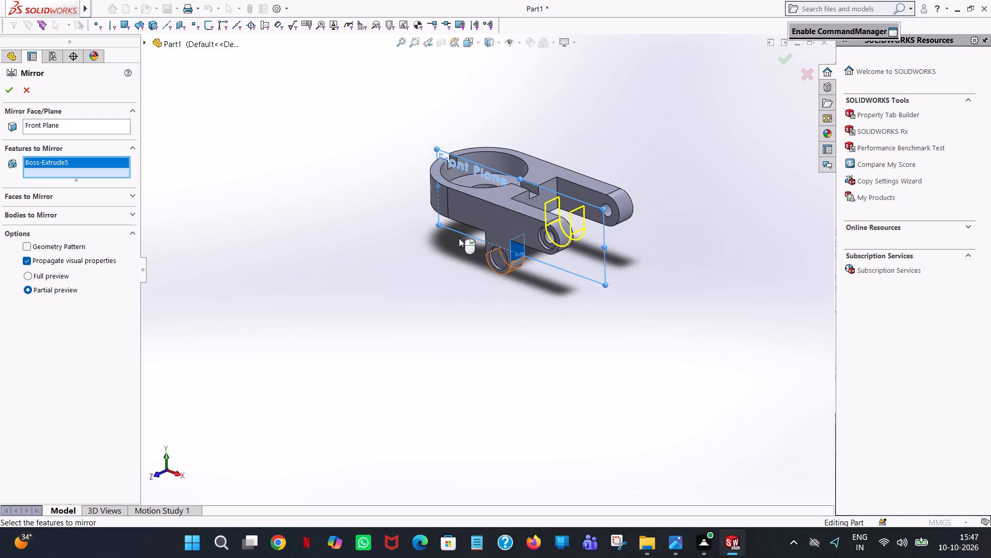
left_click(498, 252)
scroll(739, 257, "up", 1)
middle_click_drag(739, 257, 724, 250)
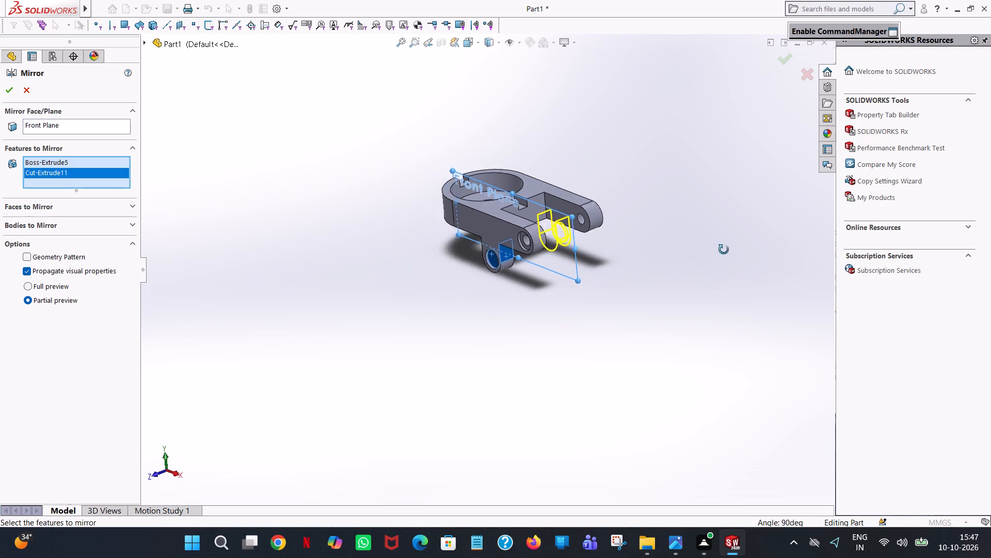
middle_click_drag(724, 250, 663, 254)
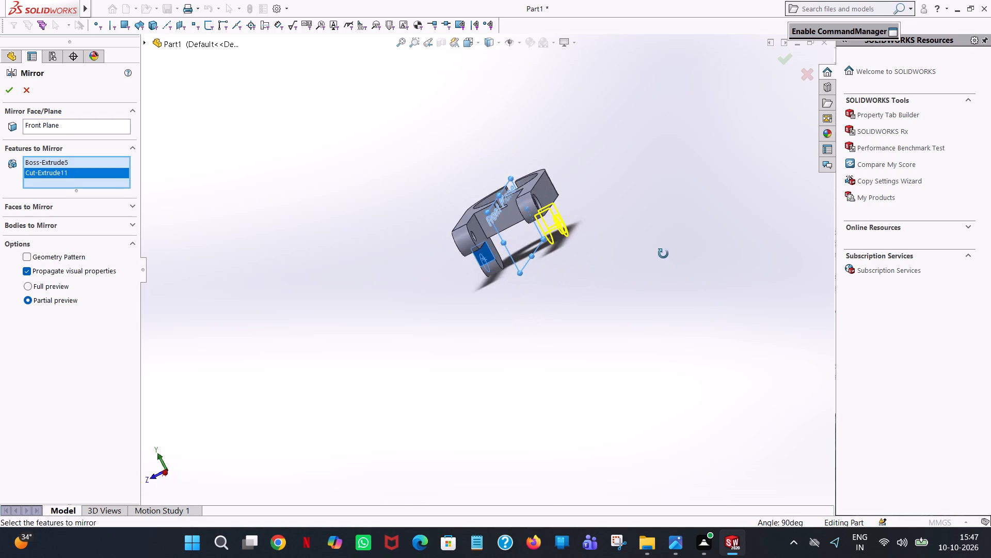
middle_click_drag(663, 254, 685, 282)
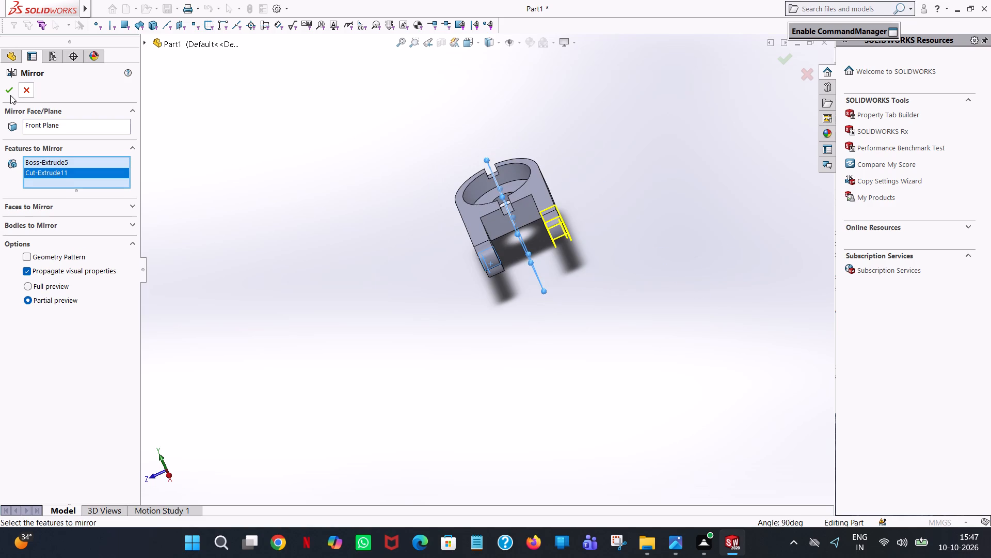
left_click(9, 94)
left_click(222, 138)
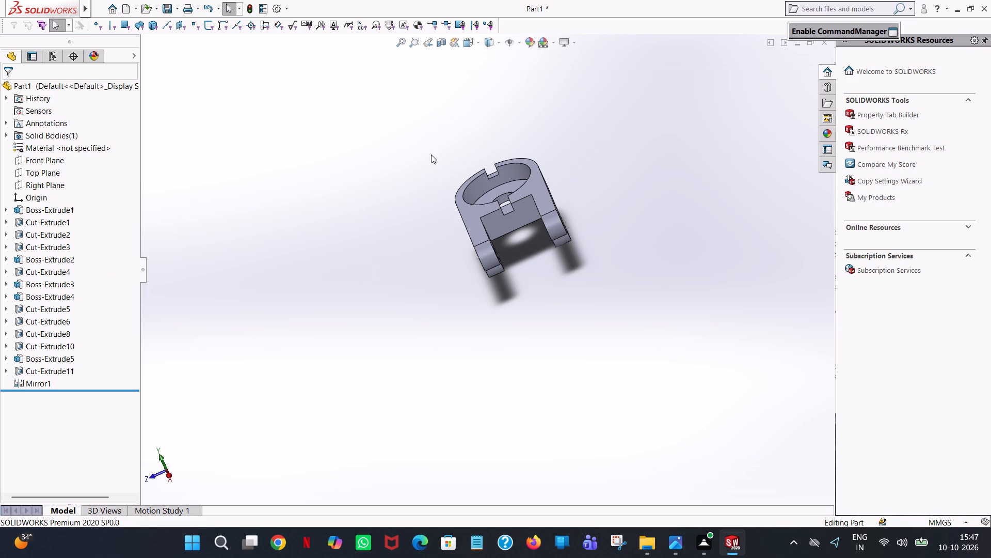
On the floor of the lug's circular recess, sketch a 10 mm radius circle concentric with the recess.
scroll(568, 247, "up", 2)
middle_click_drag(568, 247, 435, 181)
scroll(494, 282, "down", 7)
scroll(501, 193, "up", 1)
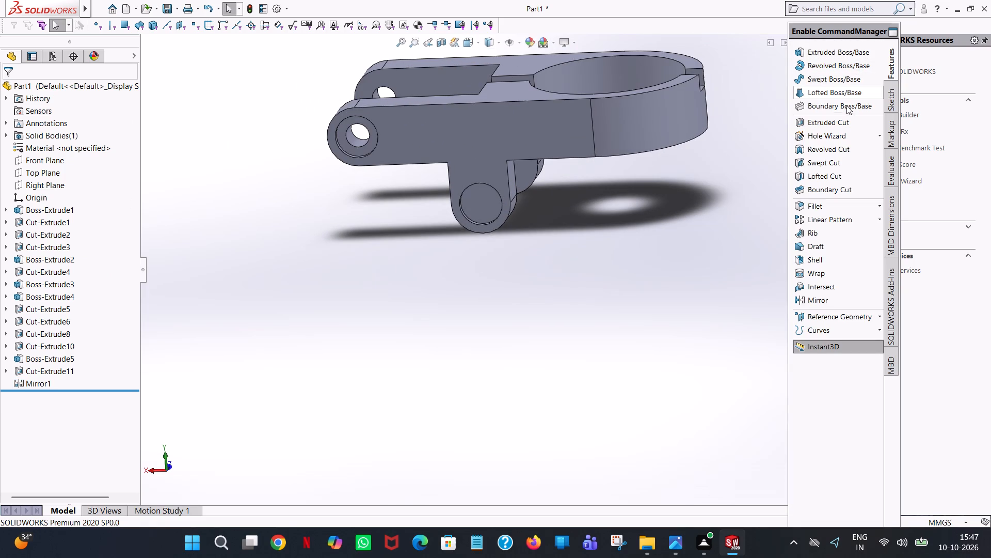
left_click(837, 121)
left_click(489, 200)
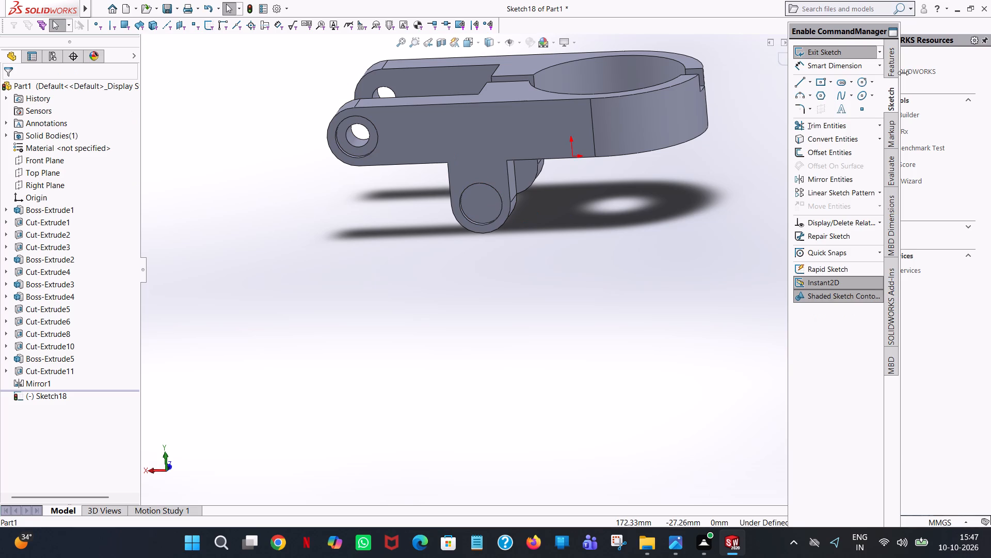
left_click(863, 81)
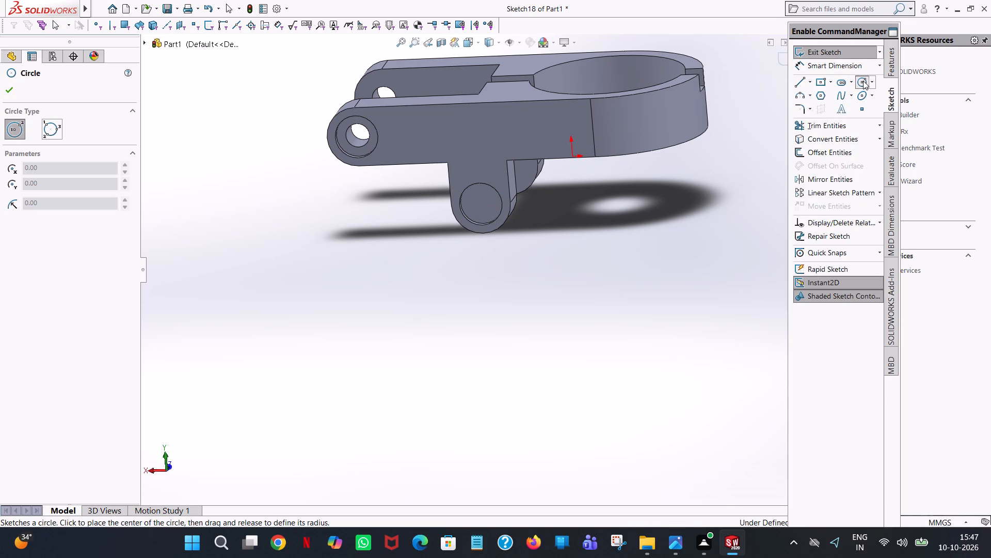
left_click(483, 203)
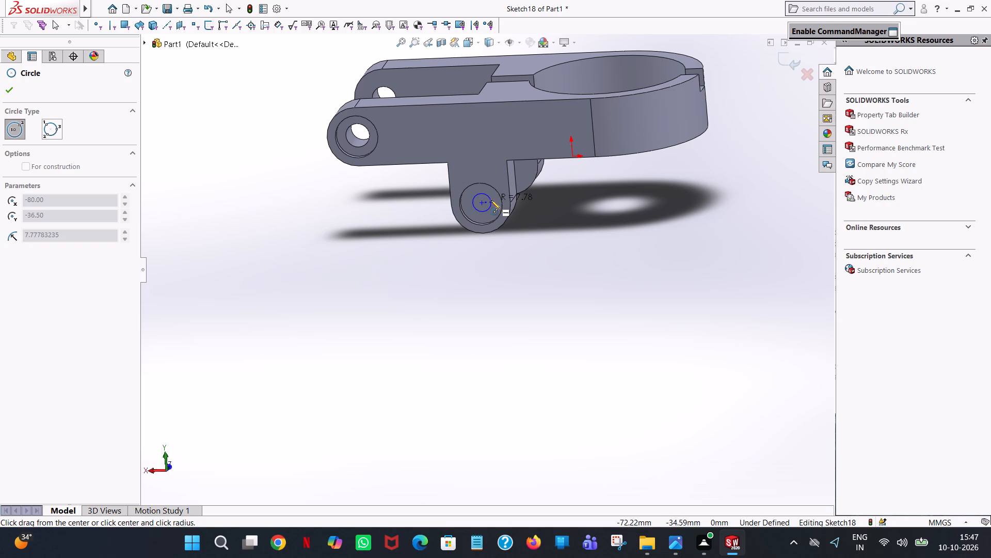
left_click(495, 198)
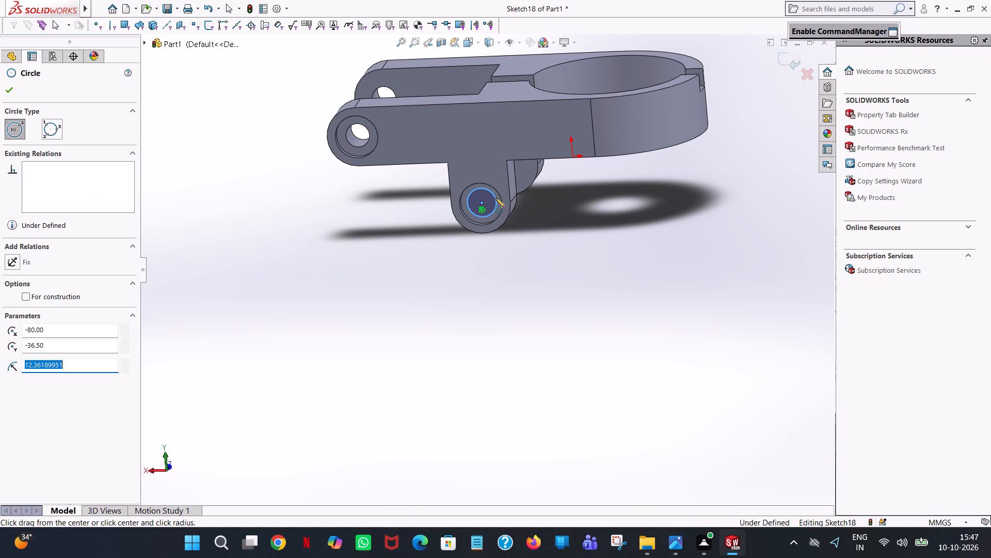
type("10")
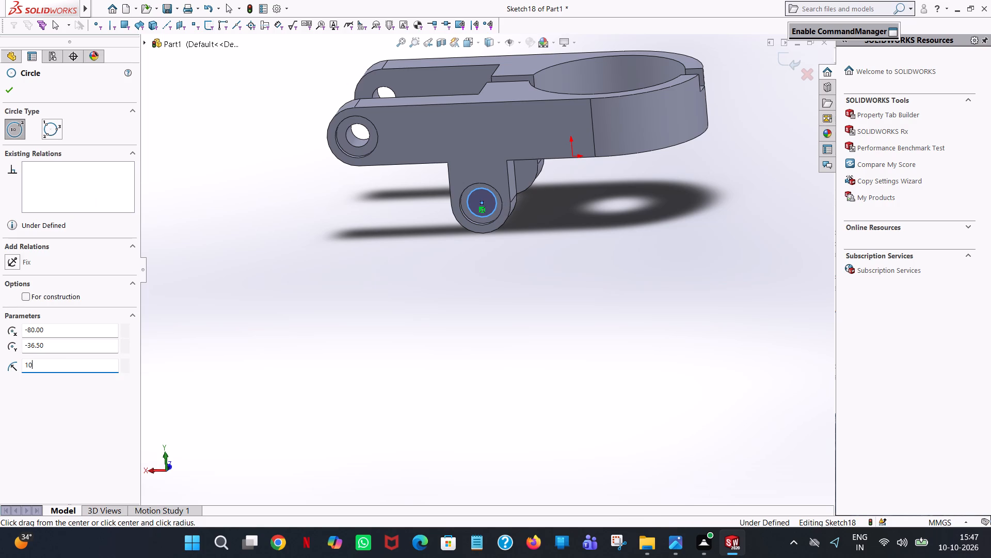
key("Return")
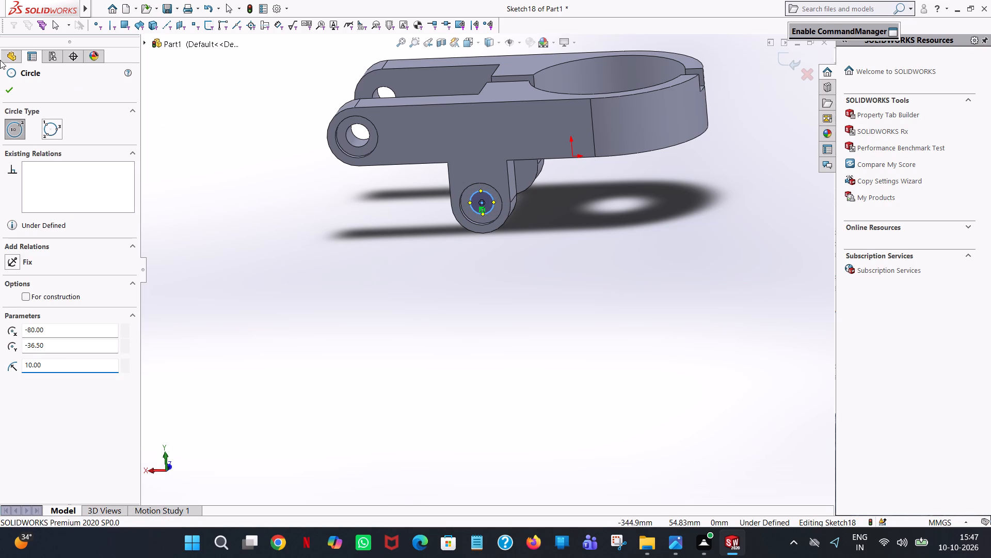
left_click(4, 90)
left_click(577, 208)
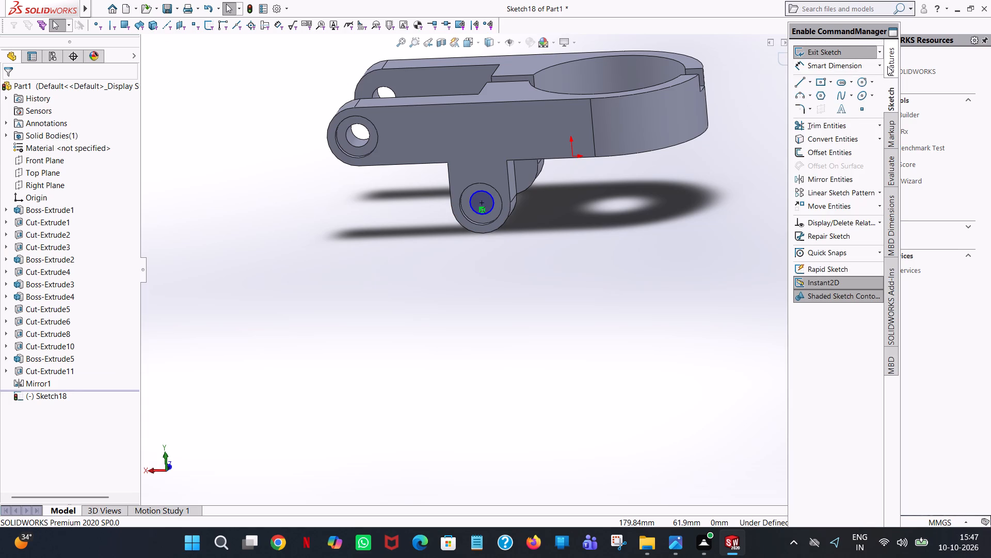
Cut the circle as a blind extruded cut 210 mm deep, passing through both lugs.
left_click(887, 66)
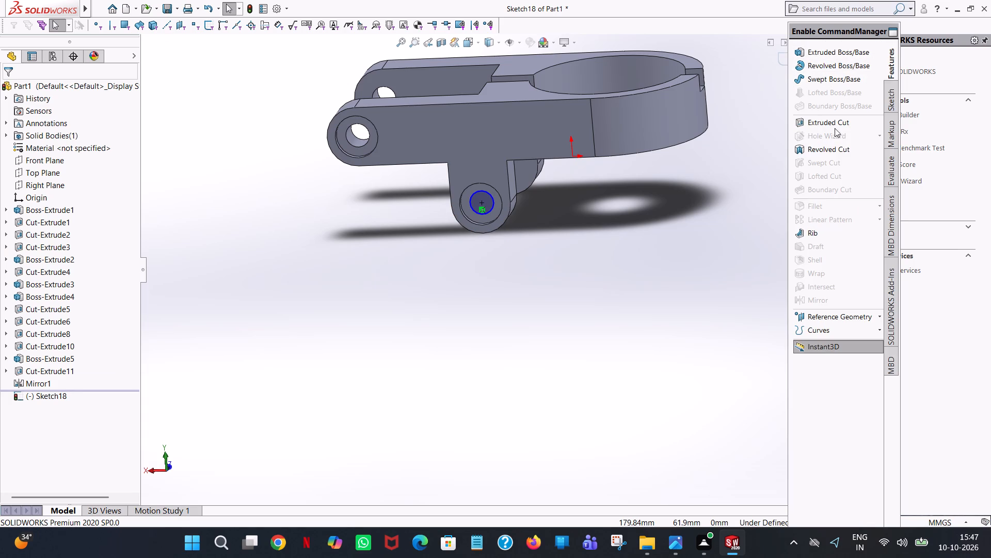
left_click(841, 117)
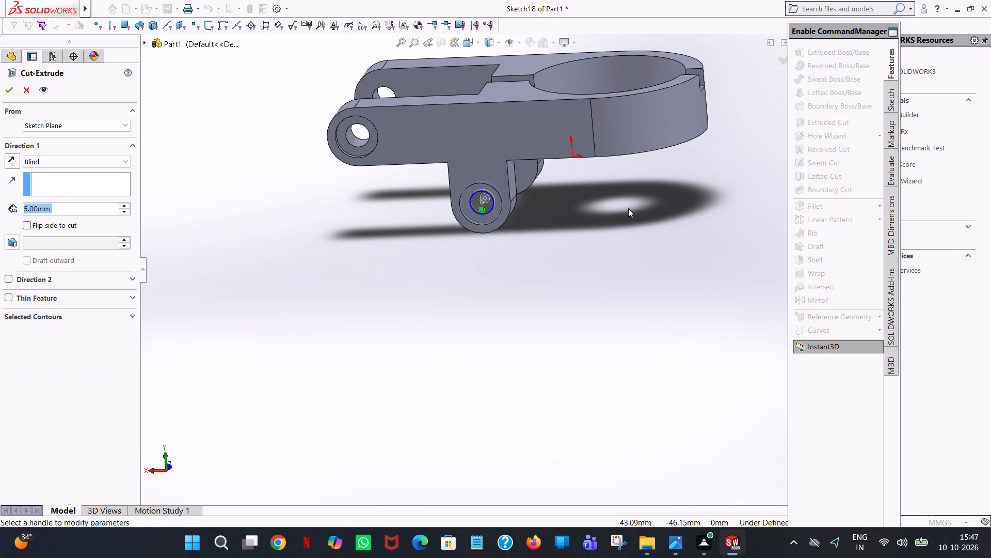
middle_click_drag(596, 194, 490, 222)
scroll(490, 222, "down", 1)
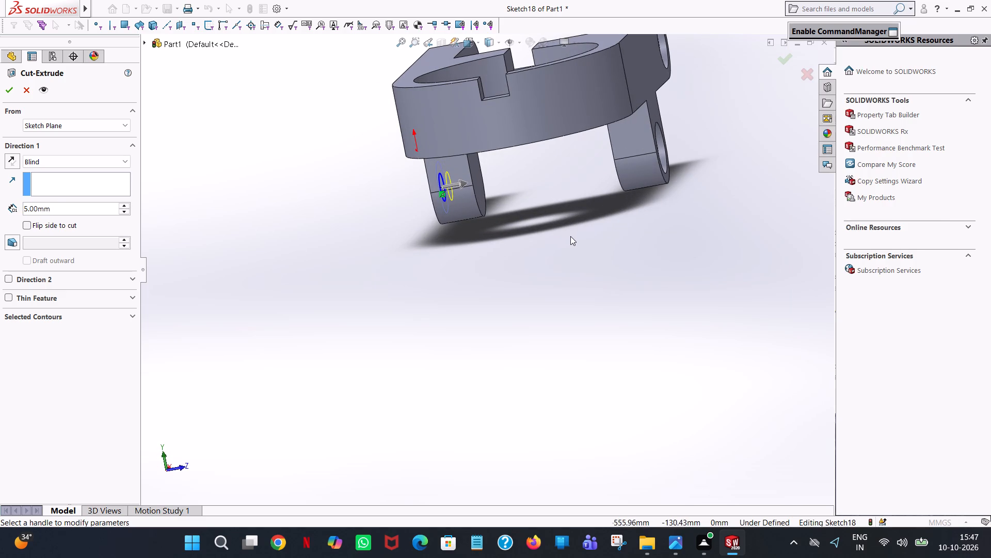
middle_click_drag(572, 236, 580, 215)
scroll(578, 210, "down", 1)
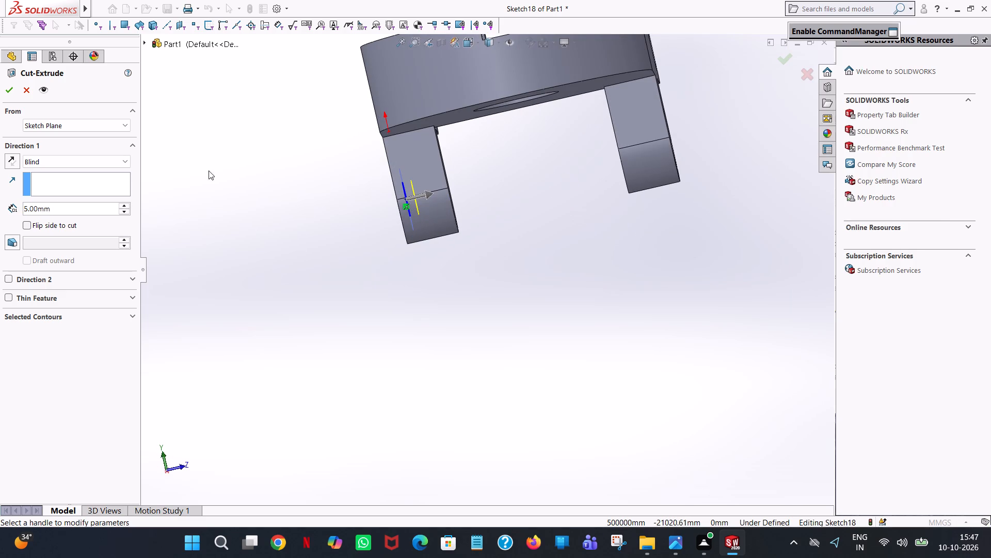
left_click_drag(426, 194, 783, 150)
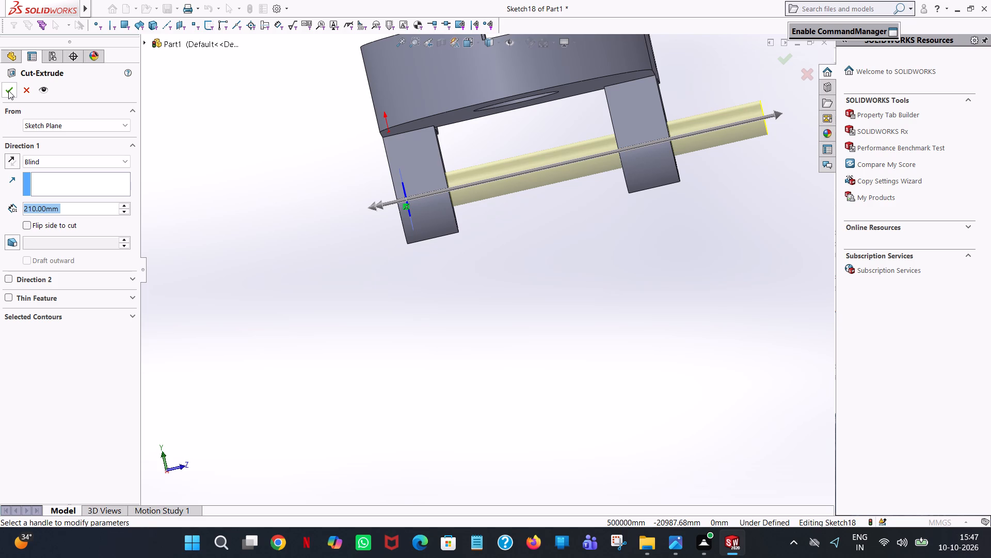
left_click(8, 90)
left_click(232, 177)
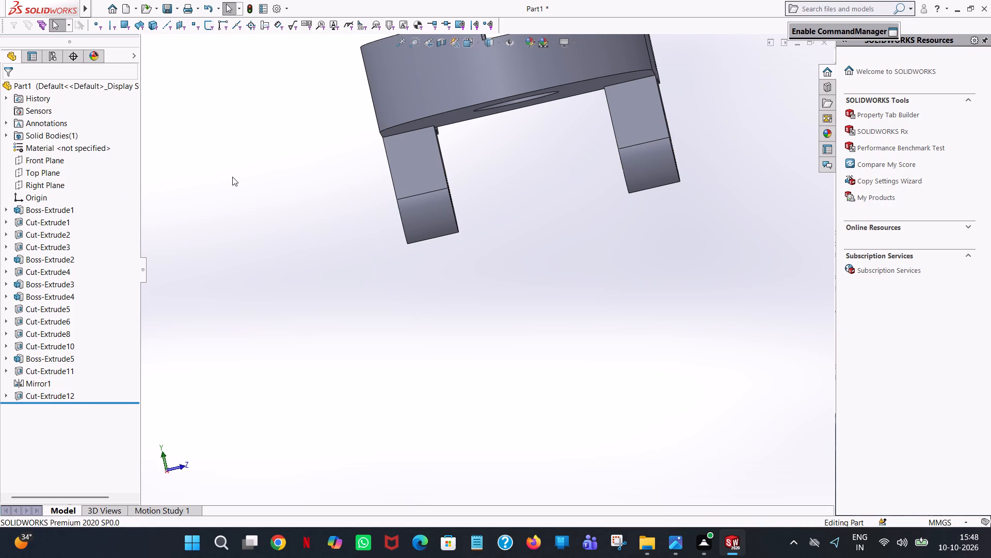
Examine the lug holes, recesses and forked arms of the part from several angles.
middle_click_drag(324, 150, 603, 3)
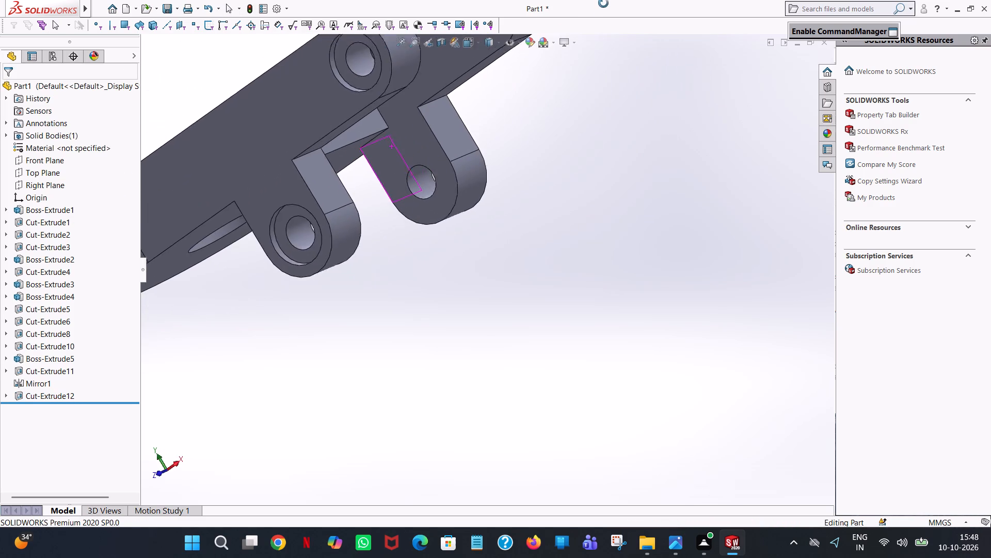
middle_click_drag(603, 3, 373, 227)
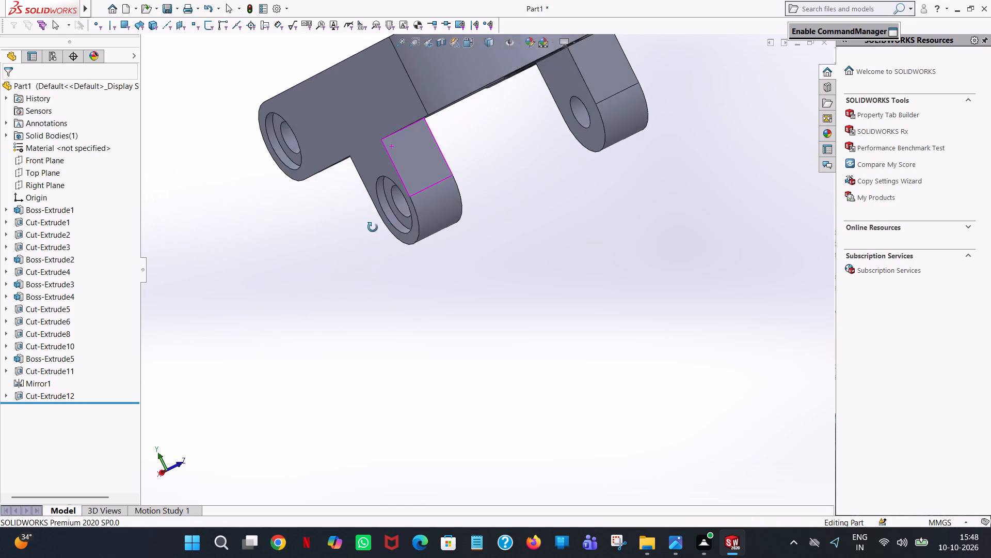
middle_click_drag(373, 227, 415, 258)
scroll(466, 256, "up", 3)
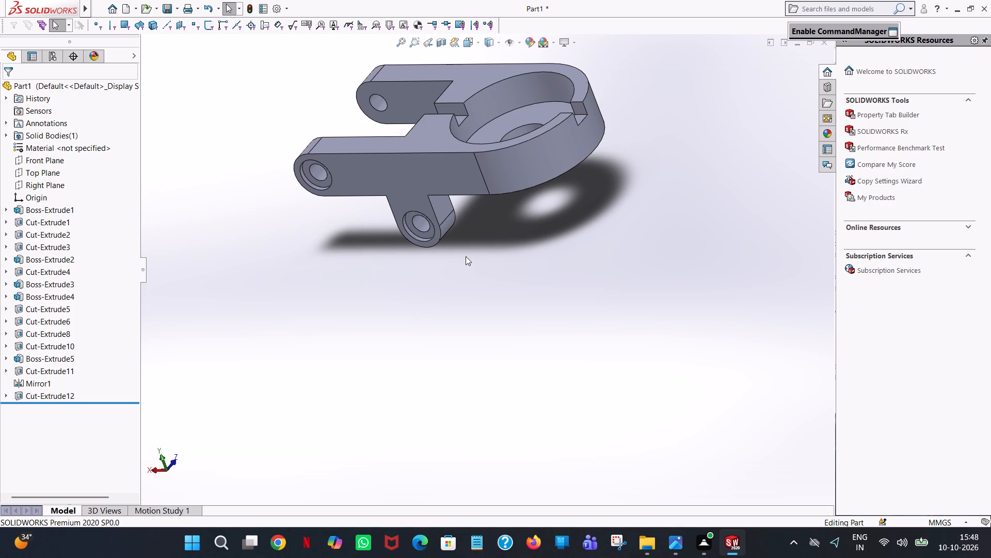
middle_click_drag(546, 286, 713, 269)
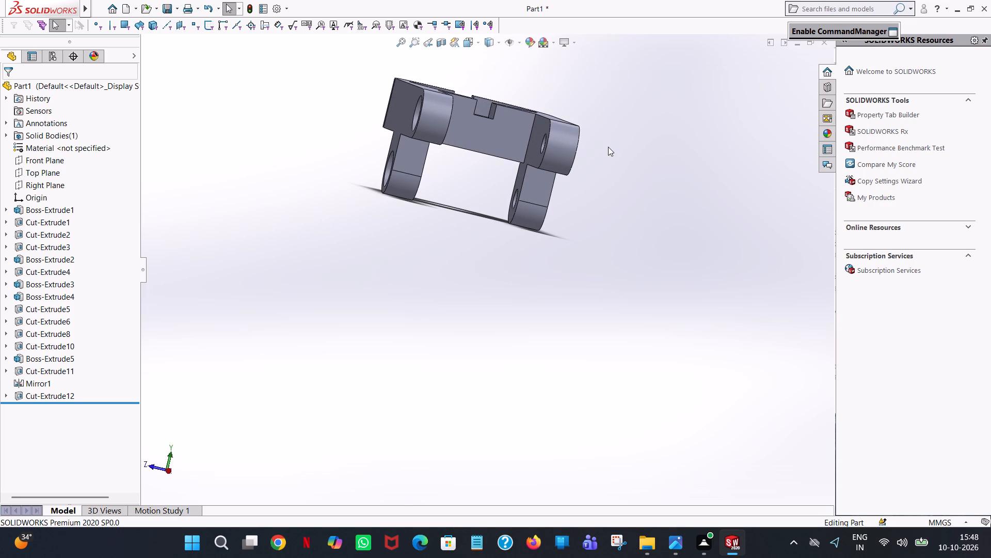
scroll(578, 159, "up", 1)
scroll(539, 167, "down", 2)
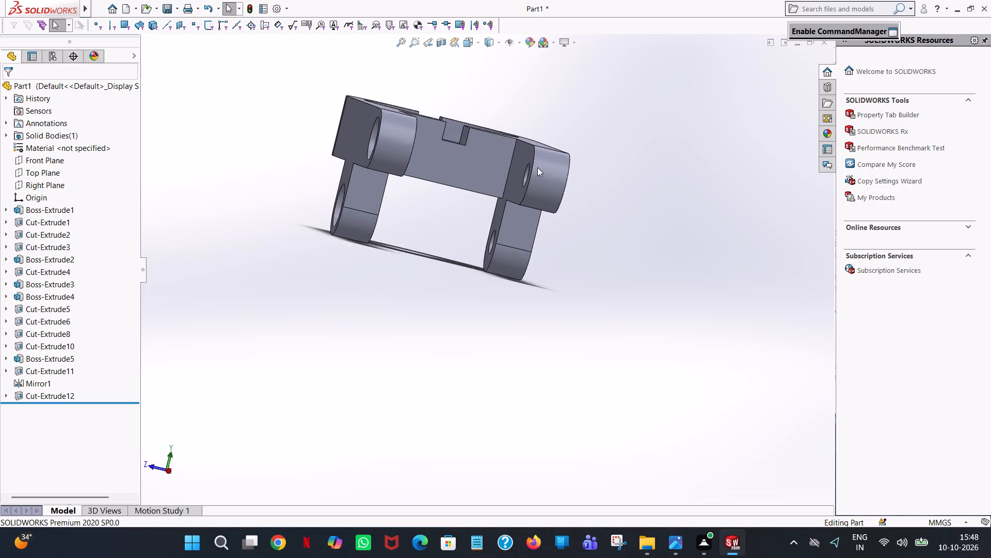
scroll(537, 167, "down", 2)
middle_click_drag(537, 167, 583, 188)
scroll(537, 167, "down", 1)
scroll(583, 188, "up", 5)
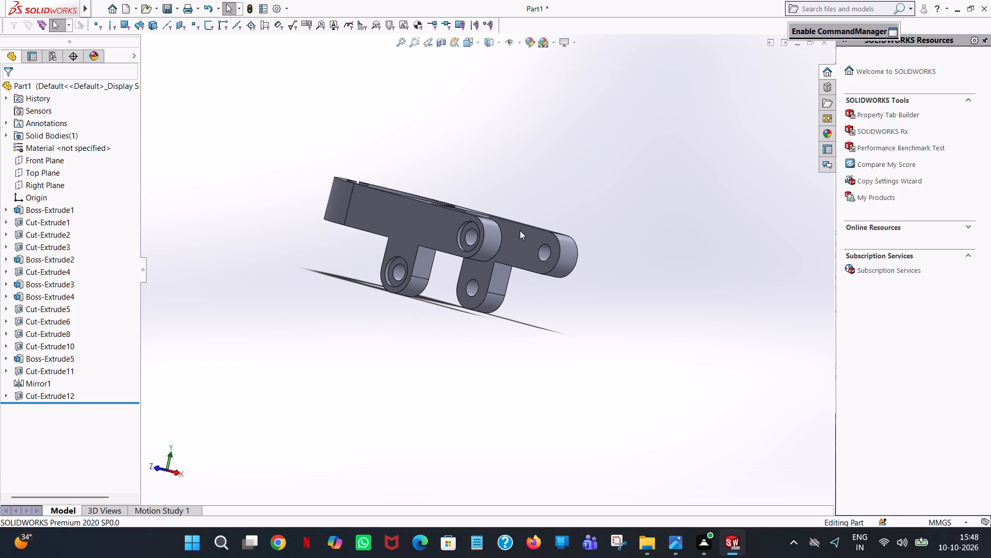
middle_click_drag(540, 264, 567, 373)
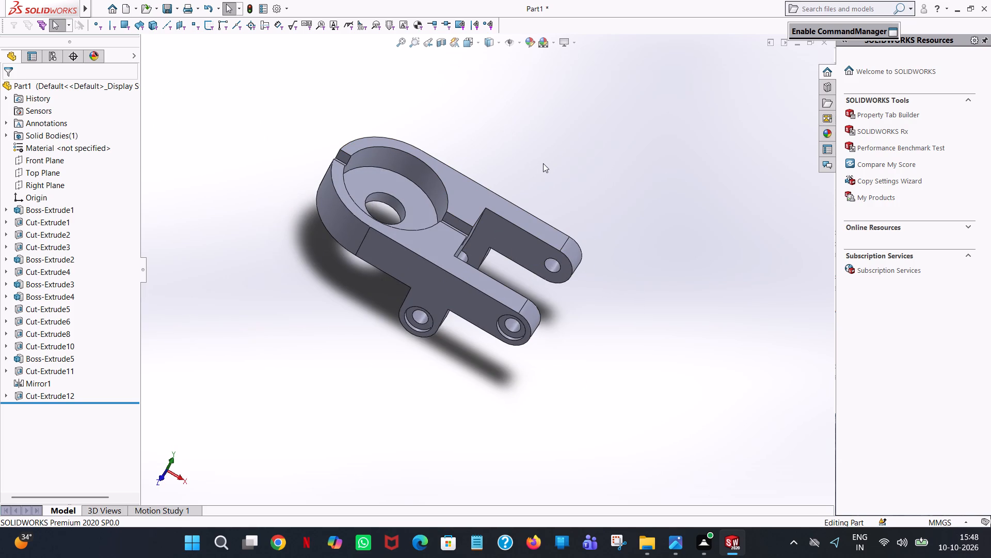
Apply a pale yellow colour (RGB 255, 255, 192) to the whole solid body's appearance.
right_click(543, 163)
left_click(472, 139)
right_click(454, 192)
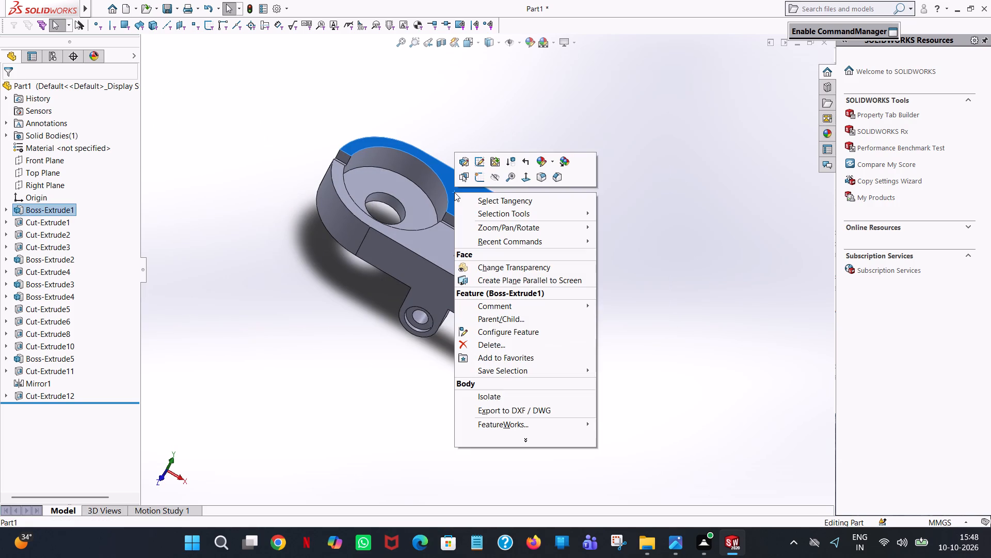
left_click(535, 167)
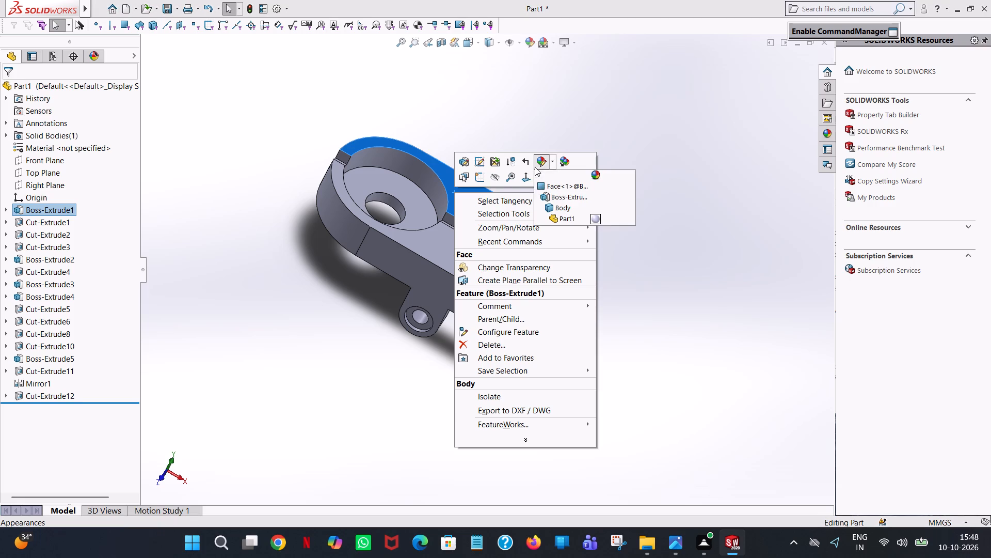
left_click(551, 224)
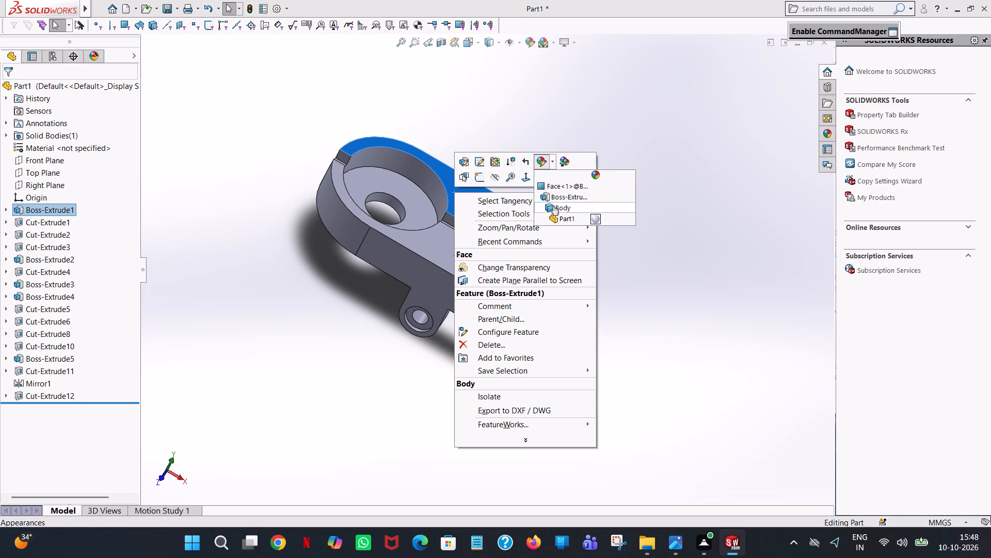
left_click(553, 206)
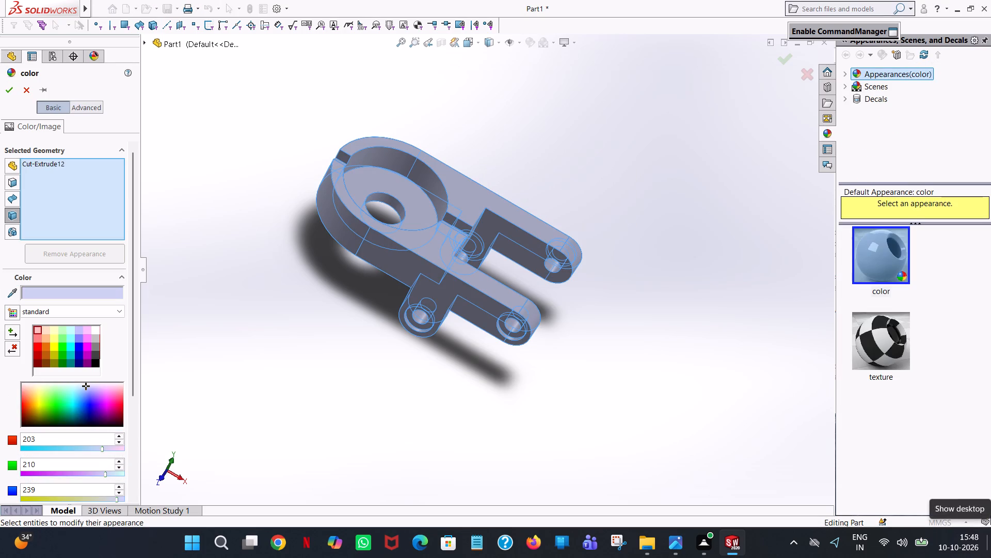
left_click(55, 331)
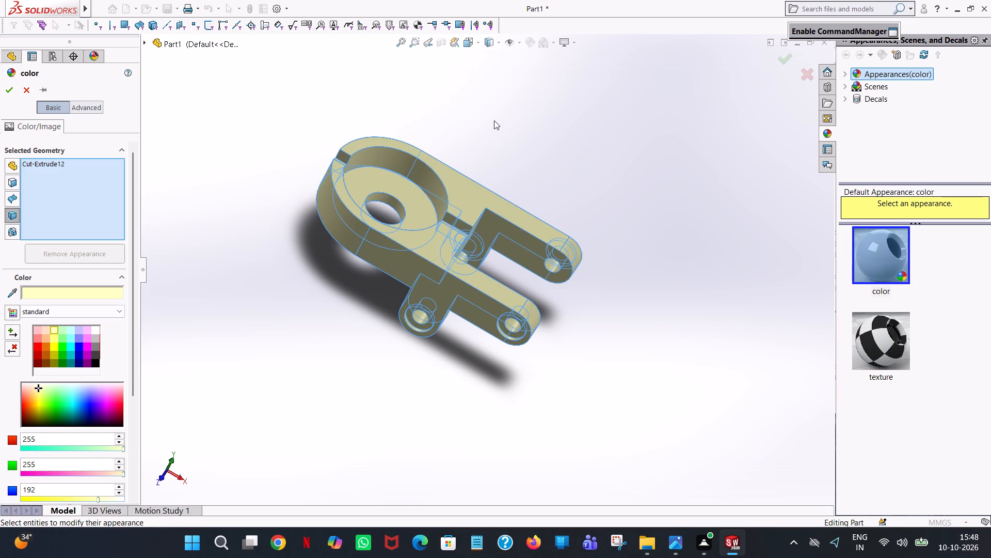
left_click(495, 120)
left_click(4, 92)
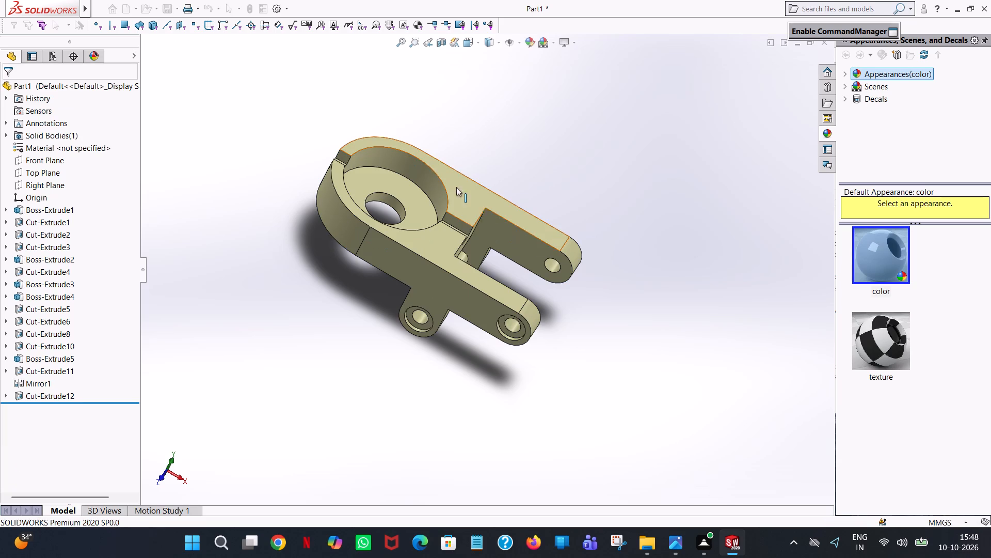
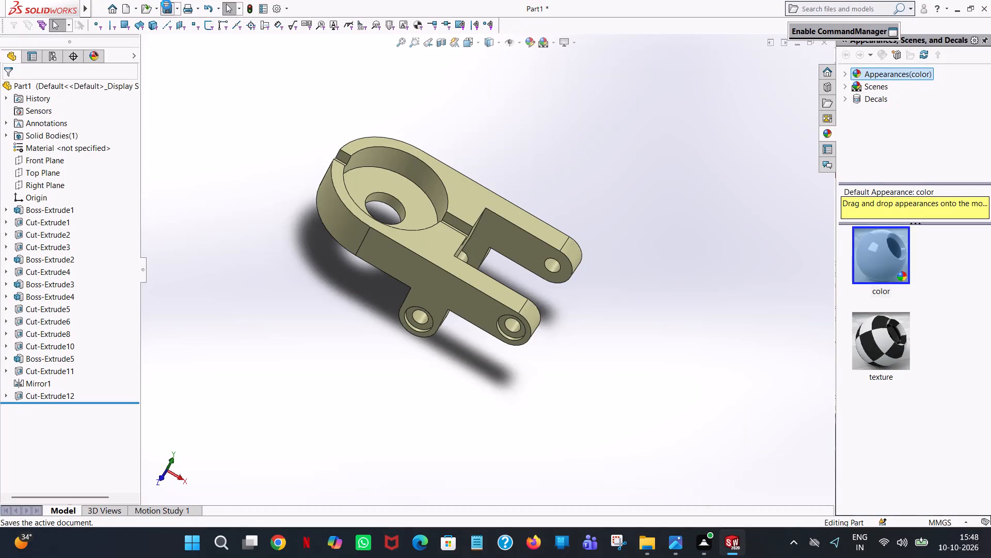
Save the part as "fork lever" in SOLIDWORKS Part format in the "fuji new design" folder on drive D.
left_click_drag(166, 4, 174, 7)
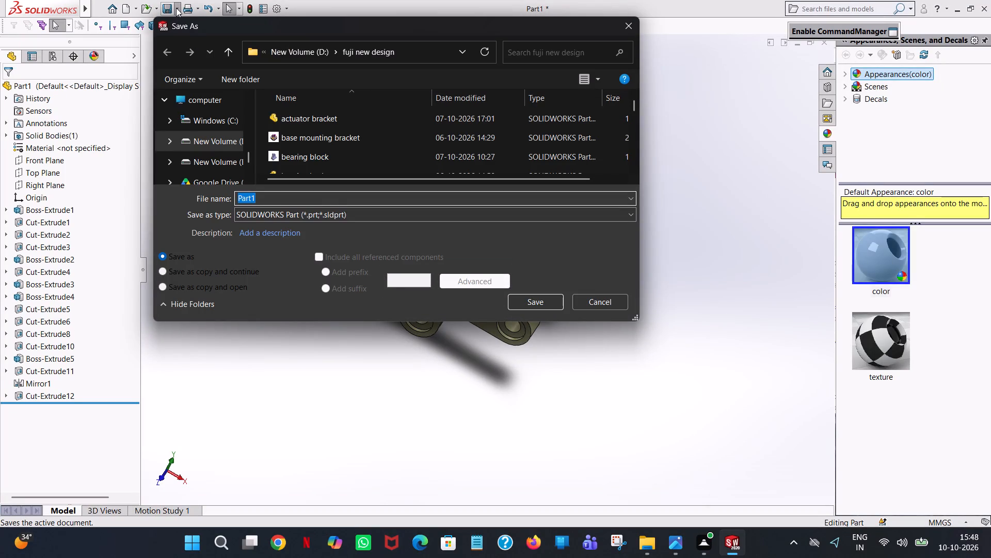
type("fork")
key("space")
type("lever")
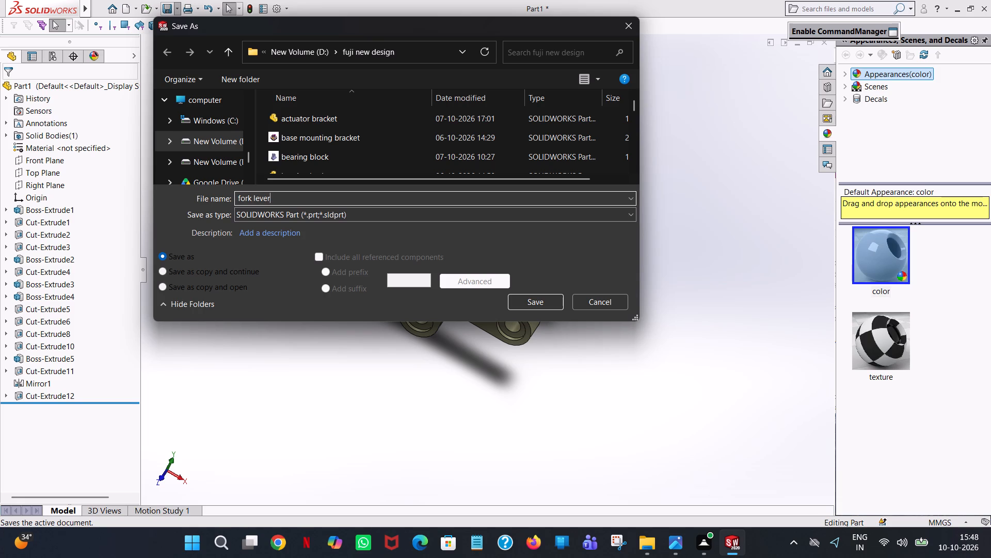
left_click(544, 306)
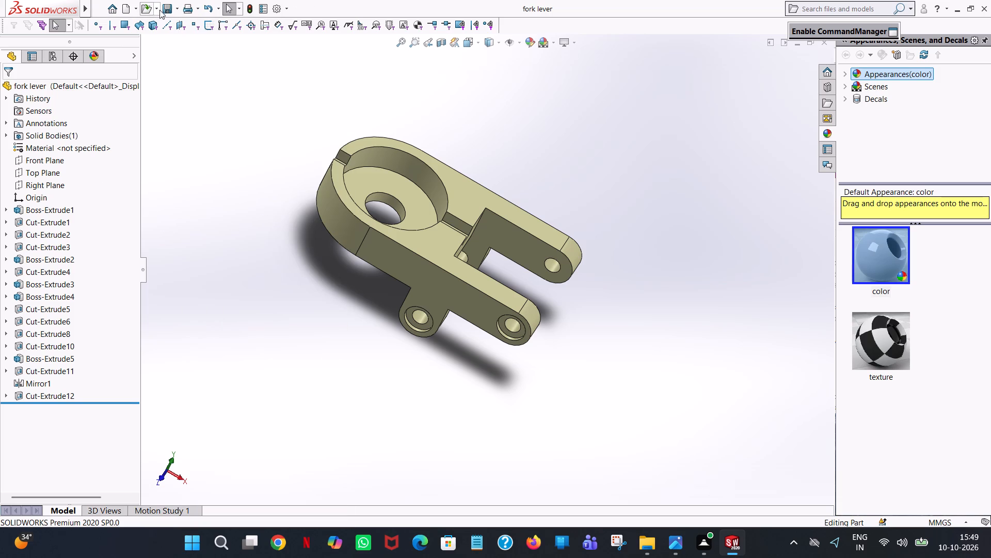
Save a PDF copy of the part as "fork lever" in the "fuji new pdf" folder on drive D.
left_click(175, 11)
left_click(211, 33)
left_click(229, 57)
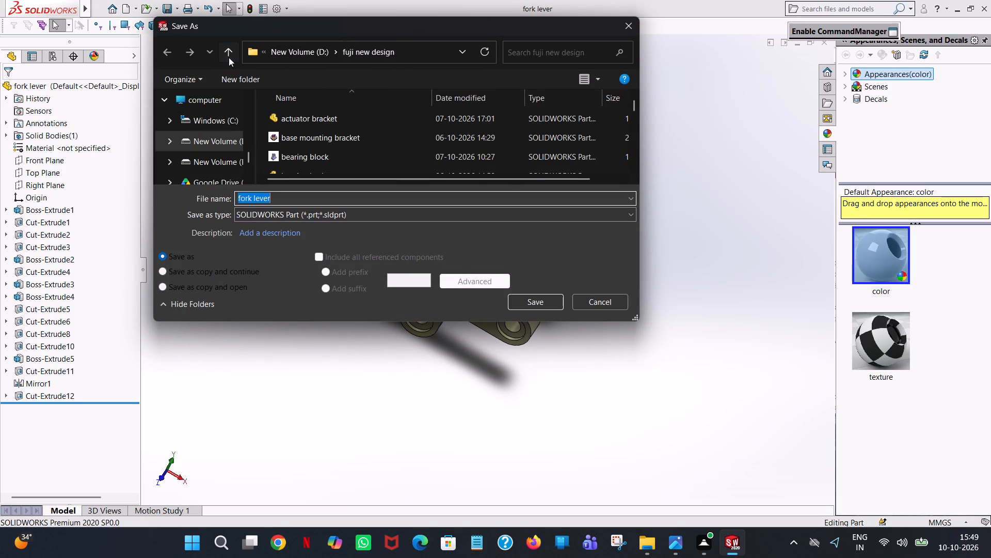
left_click(578, 143)
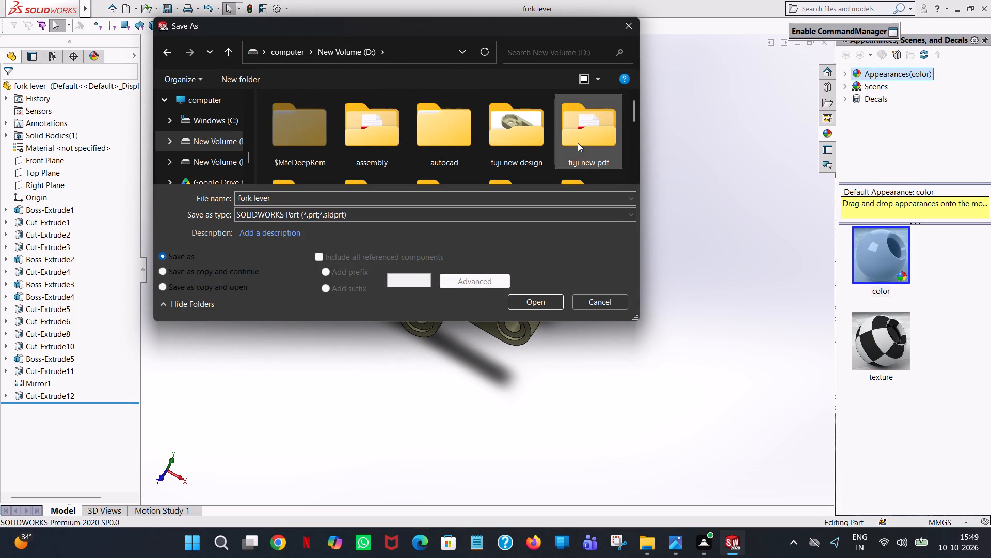
double_click(578, 143)
left_click(404, 213)
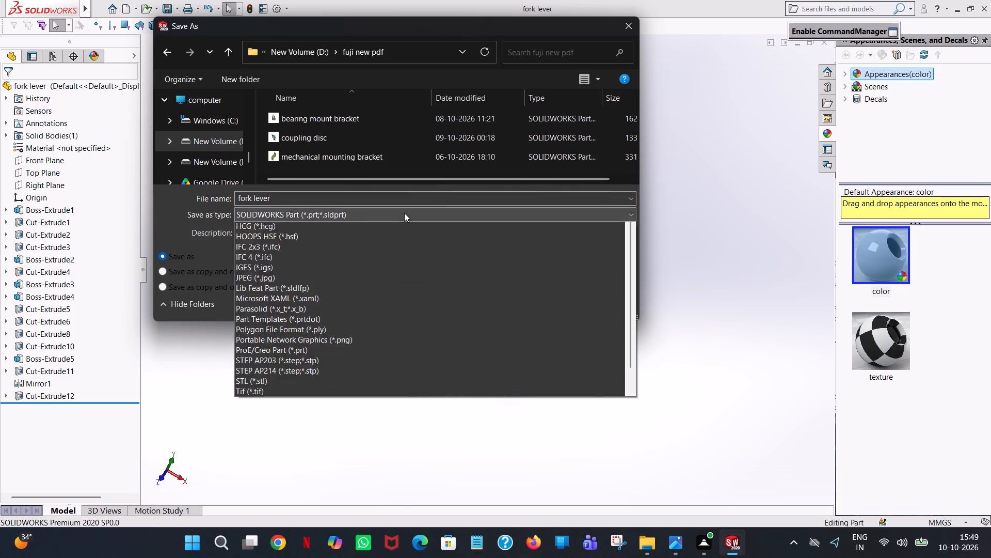
left_click(359, 295)
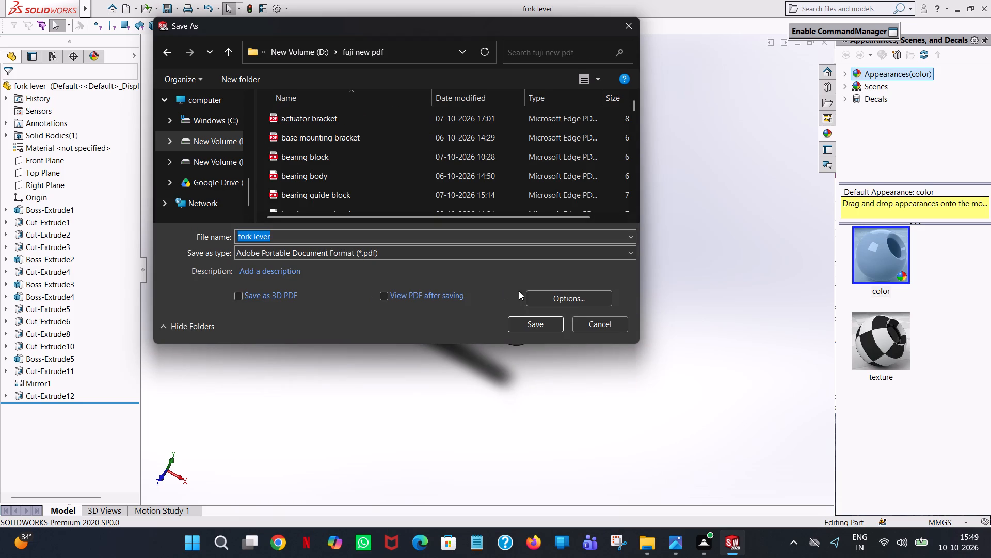
left_click(536, 323)
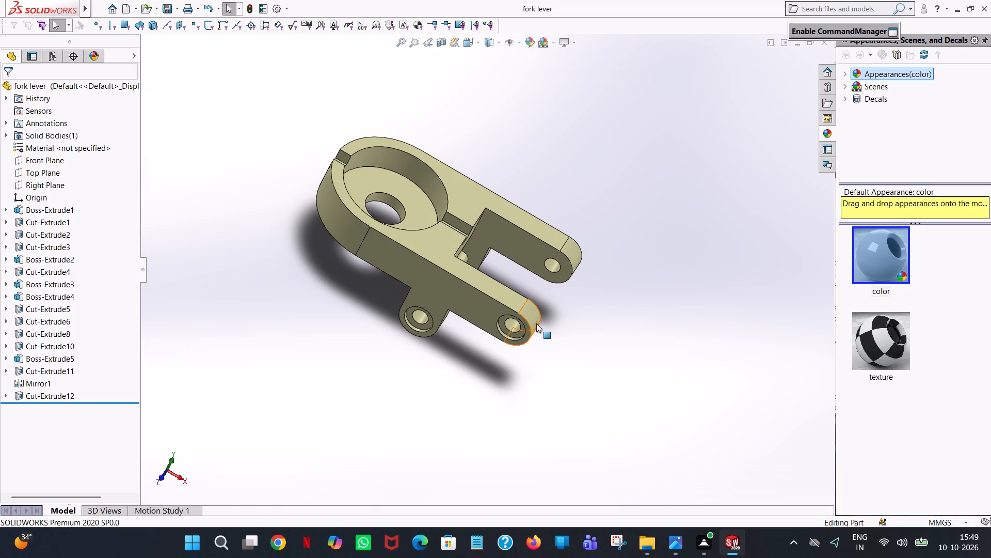